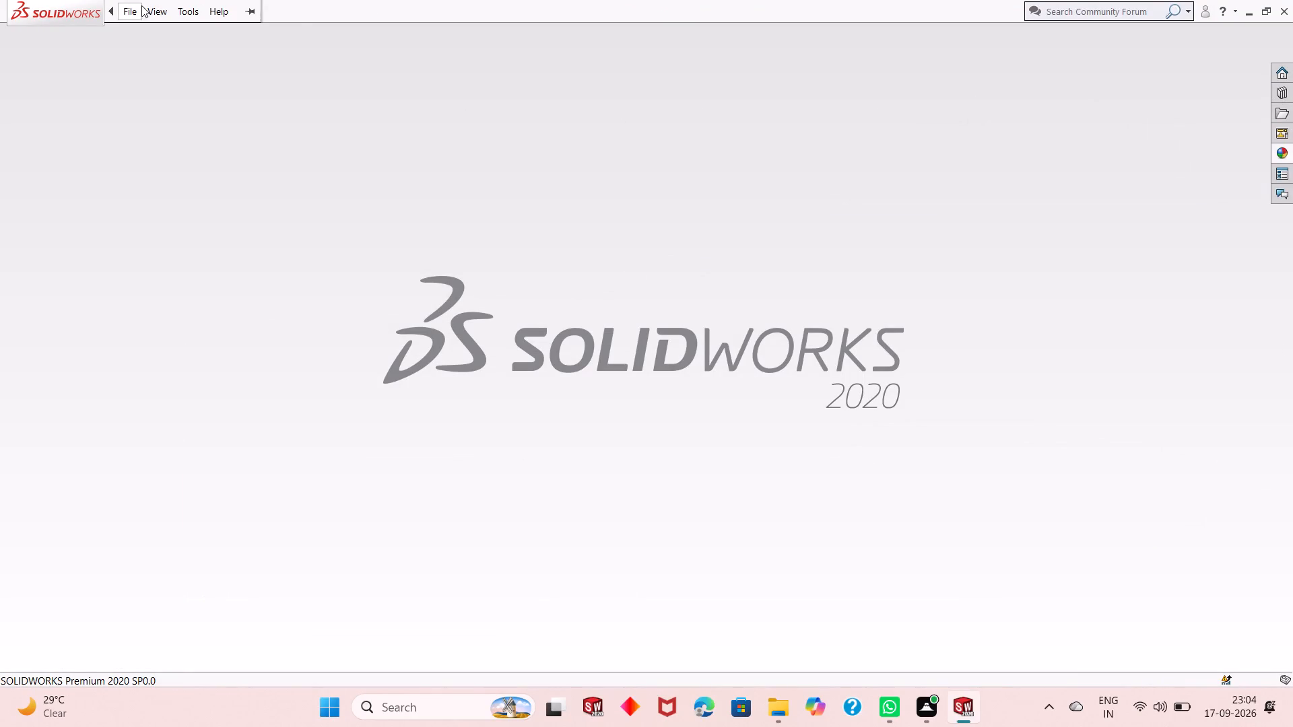
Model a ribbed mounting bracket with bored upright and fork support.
Create a new part document.
drag(105, 140, 166, 0)
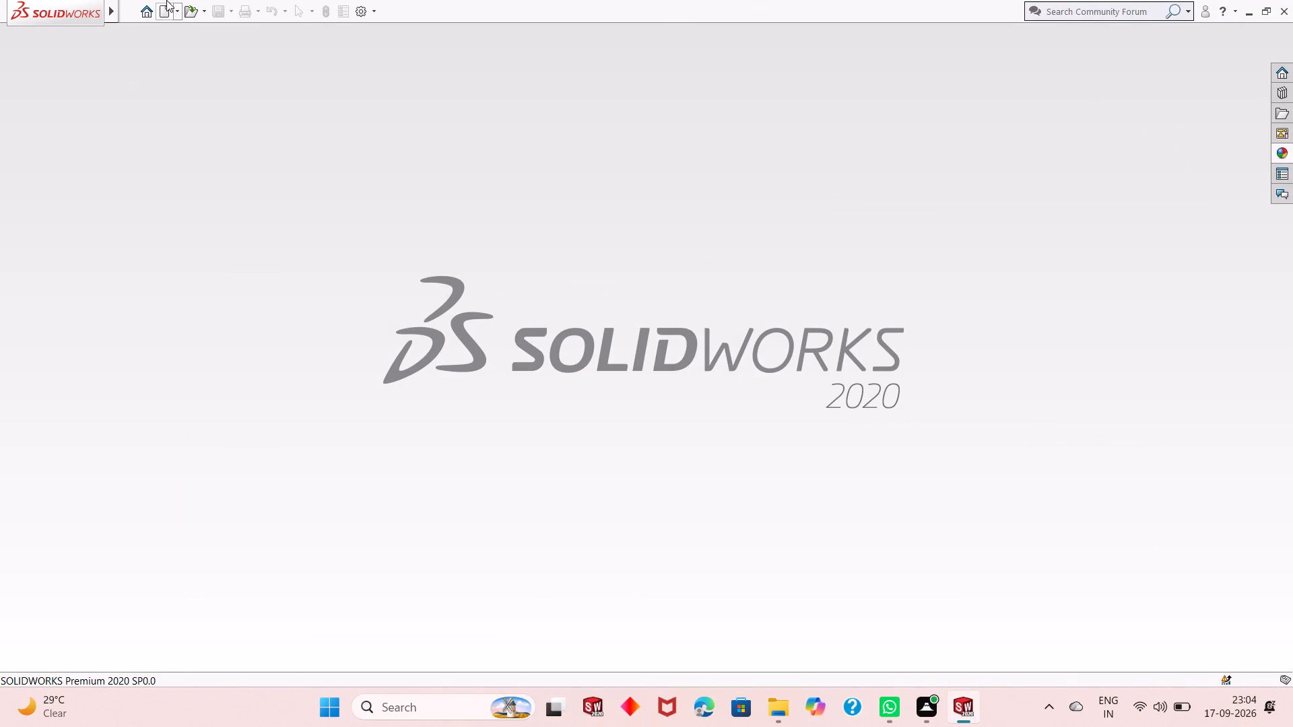
click(166, 0)
click(166, 0)
double_click(166, 0)
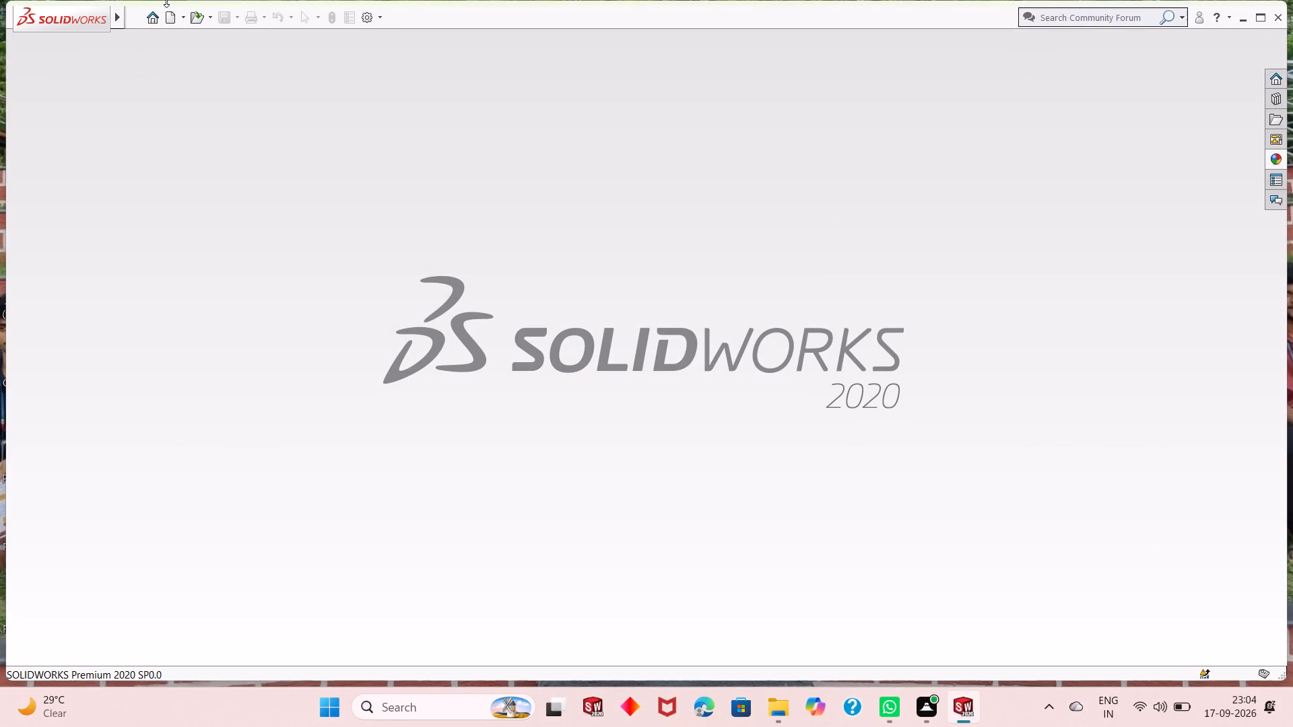
double_click(168, 7)
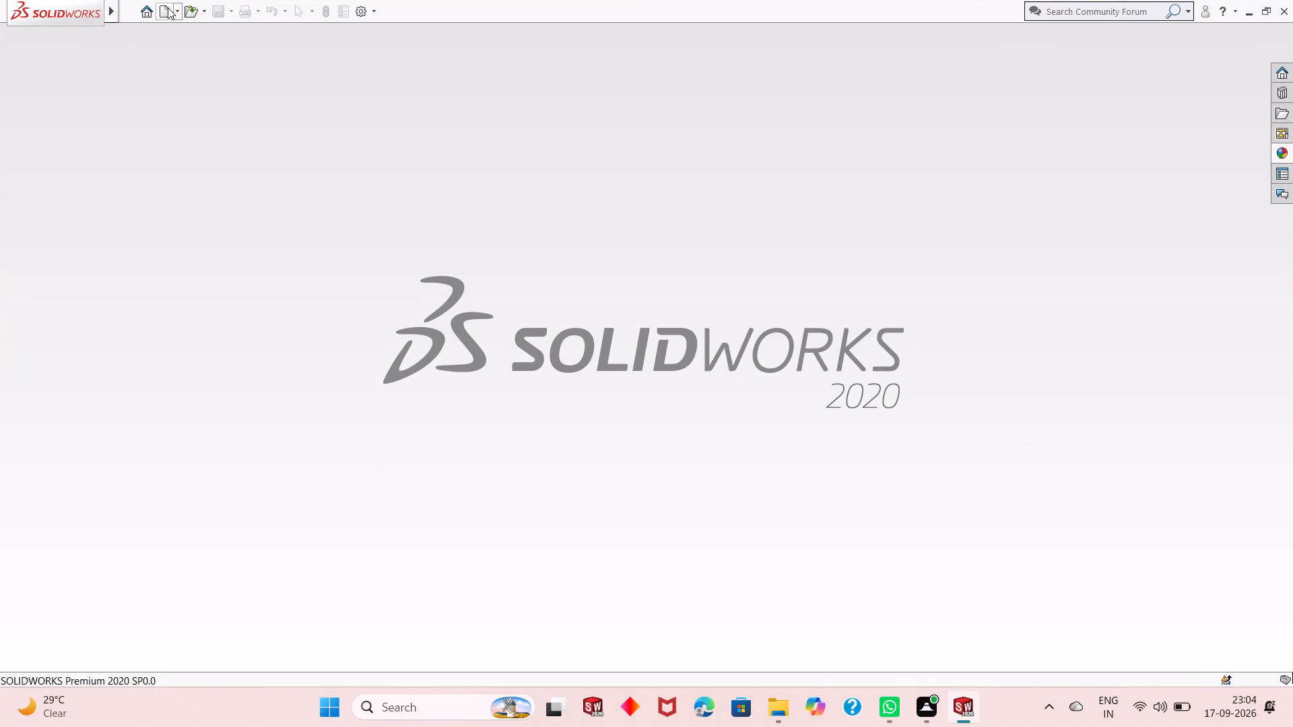
click(168, 7)
double_click(333, 339)
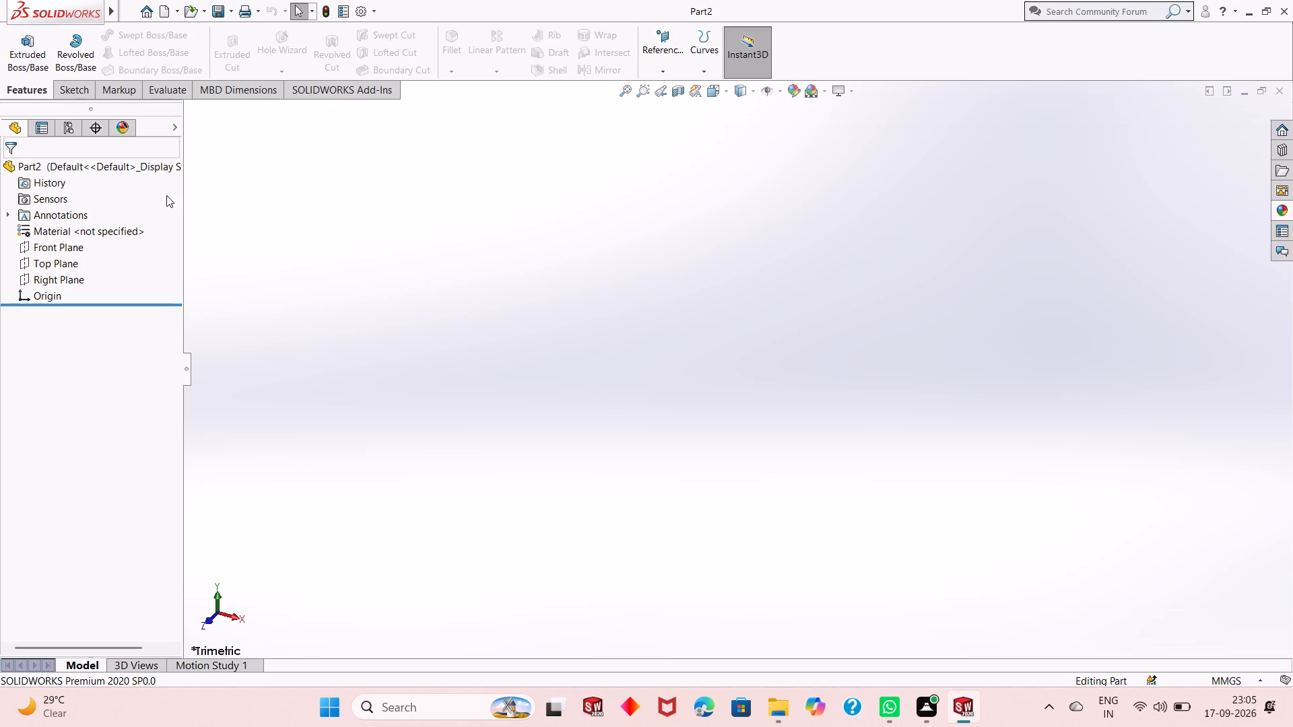
Start a new sketch on the Front Plane.
click(55, 249)
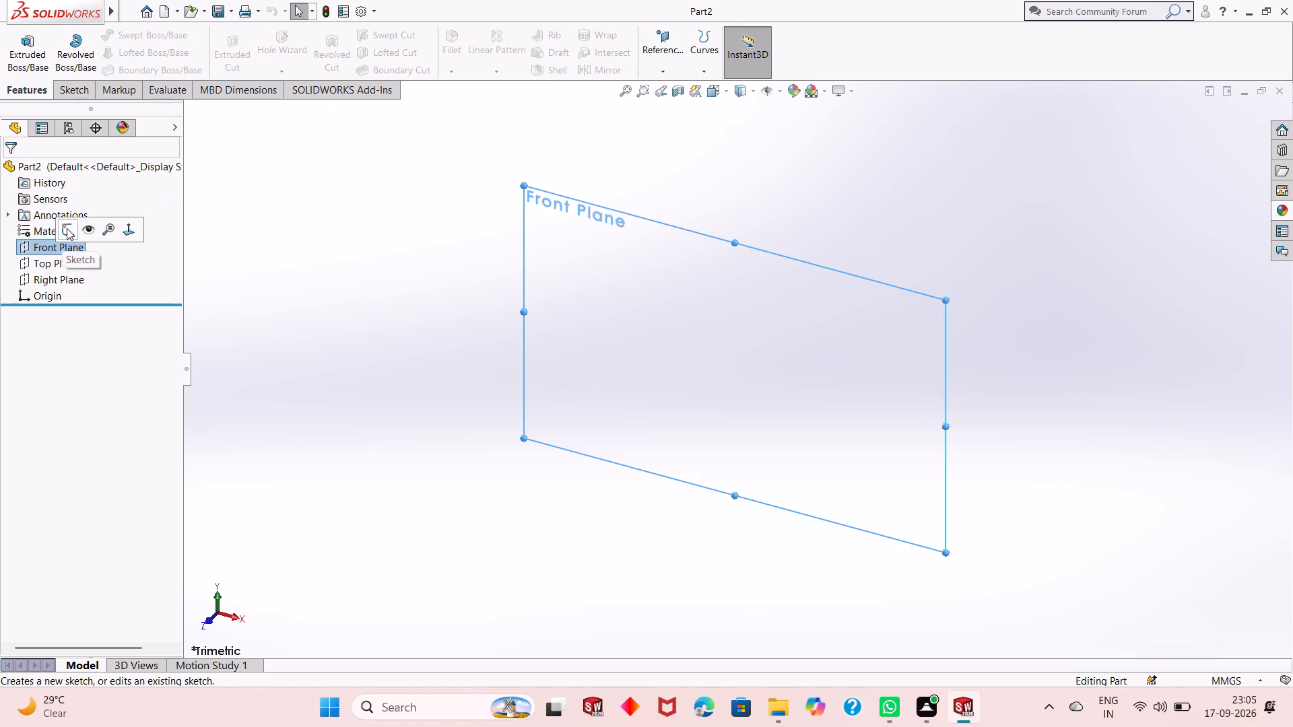
click(67, 228)
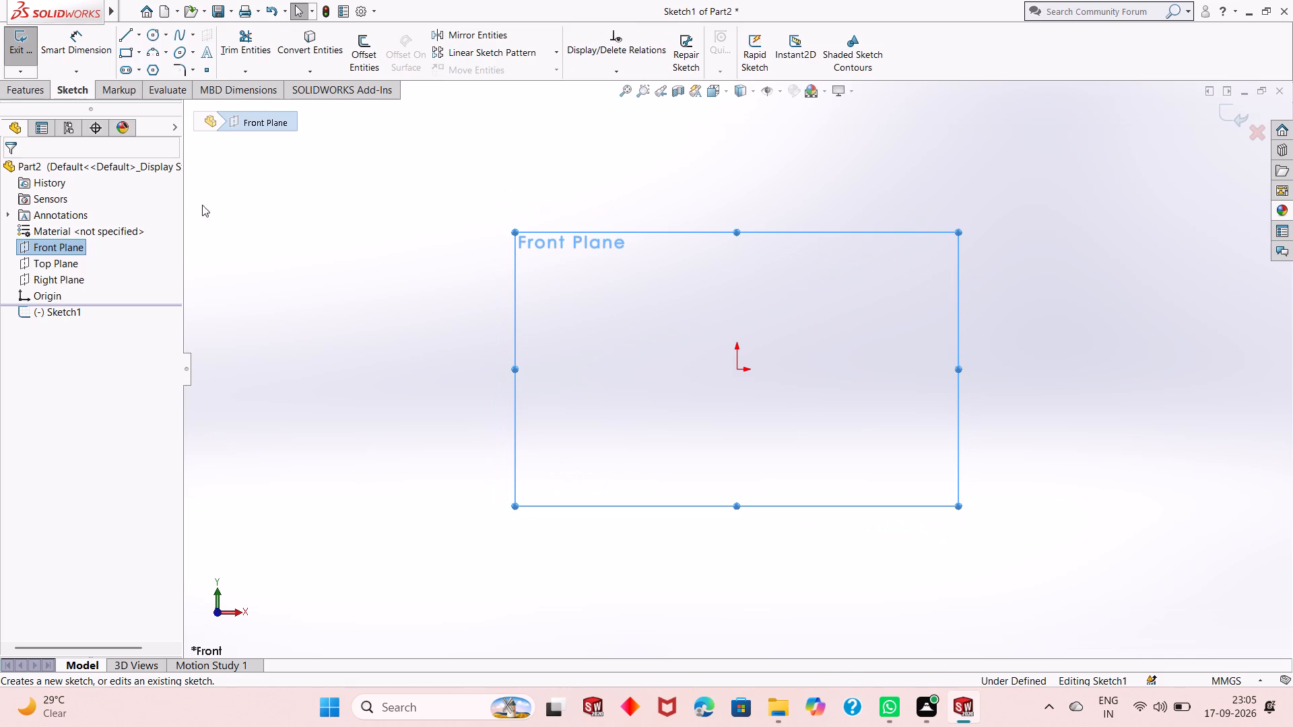
Sketch a 100 mm horizontal line rightward from the origin and a 100 mm vertical line up from its end.
click(128, 41)
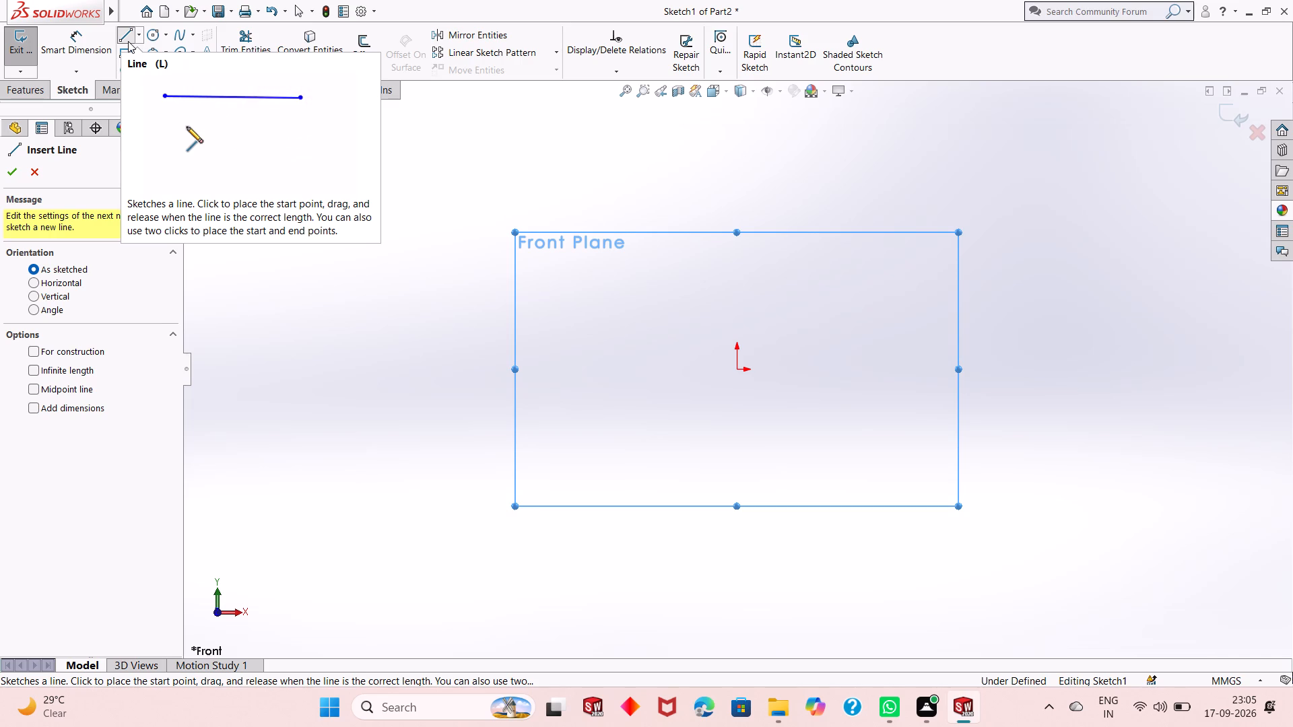
click(737, 366)
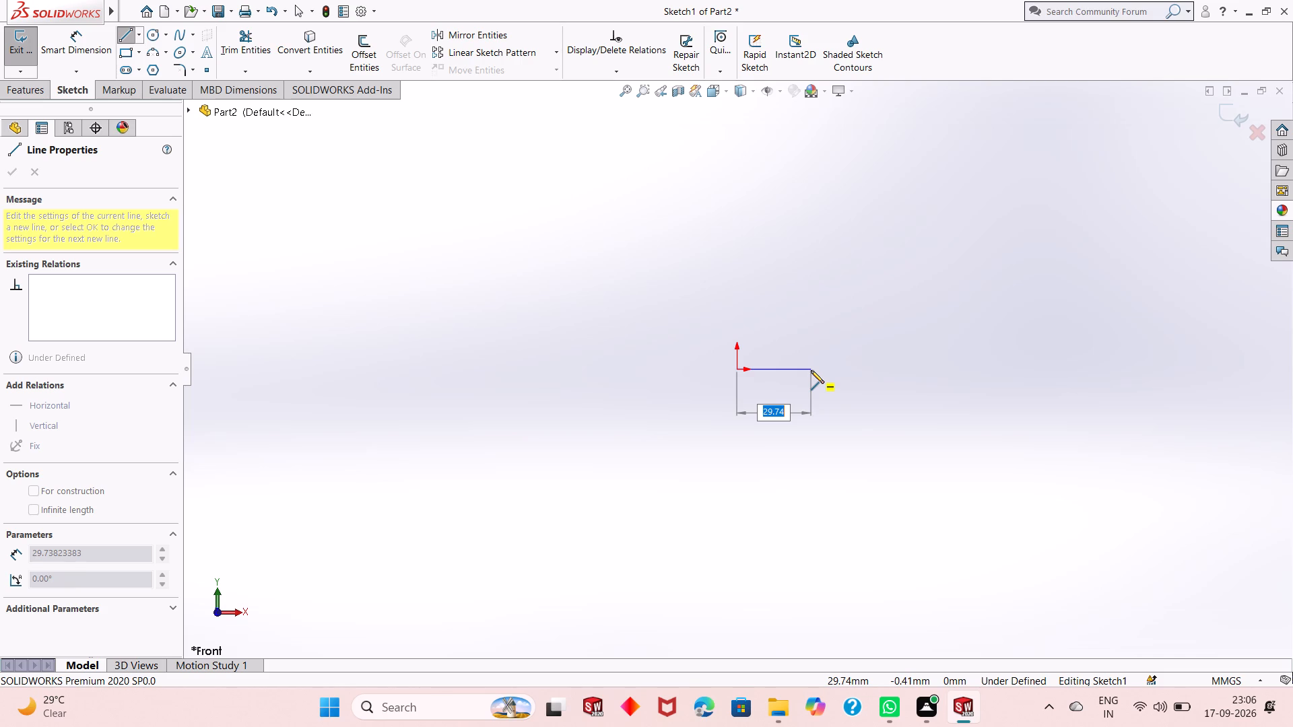
text(100)
key(Return)
ctrl+scroll(811, 370, down, 2)
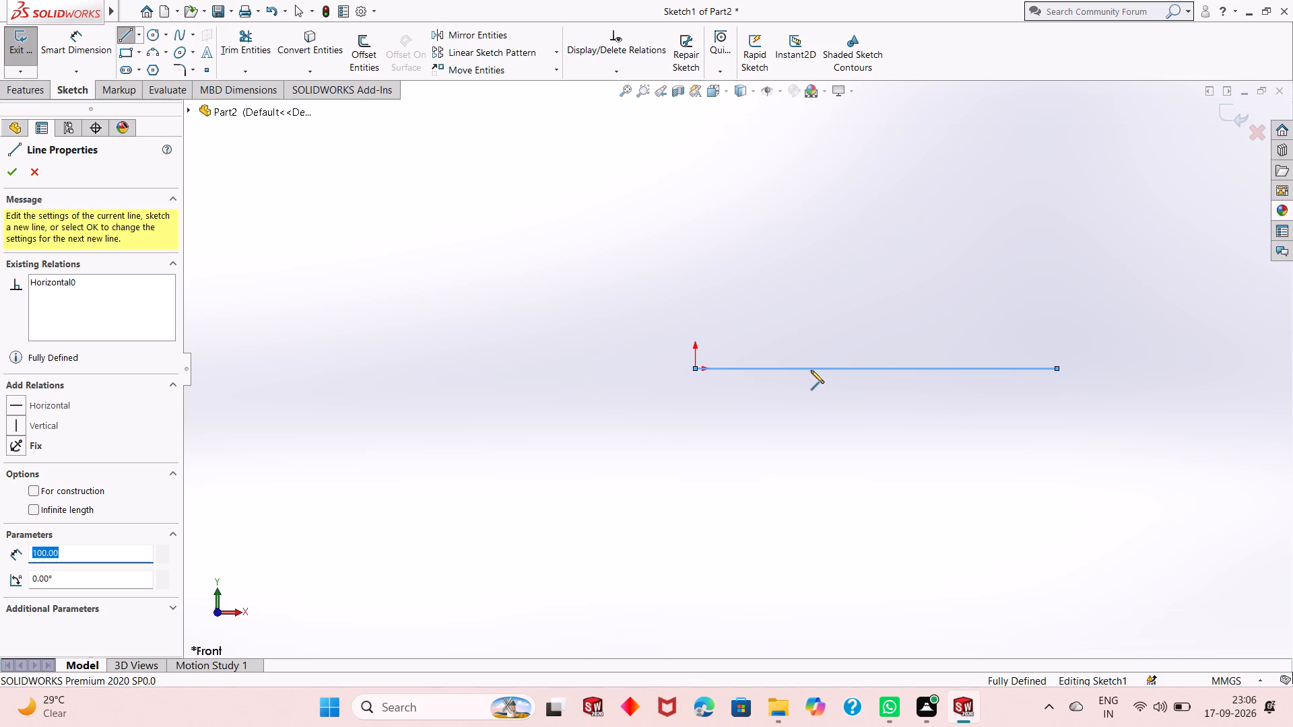
ctrl+scroll(811, 370, up, 9)
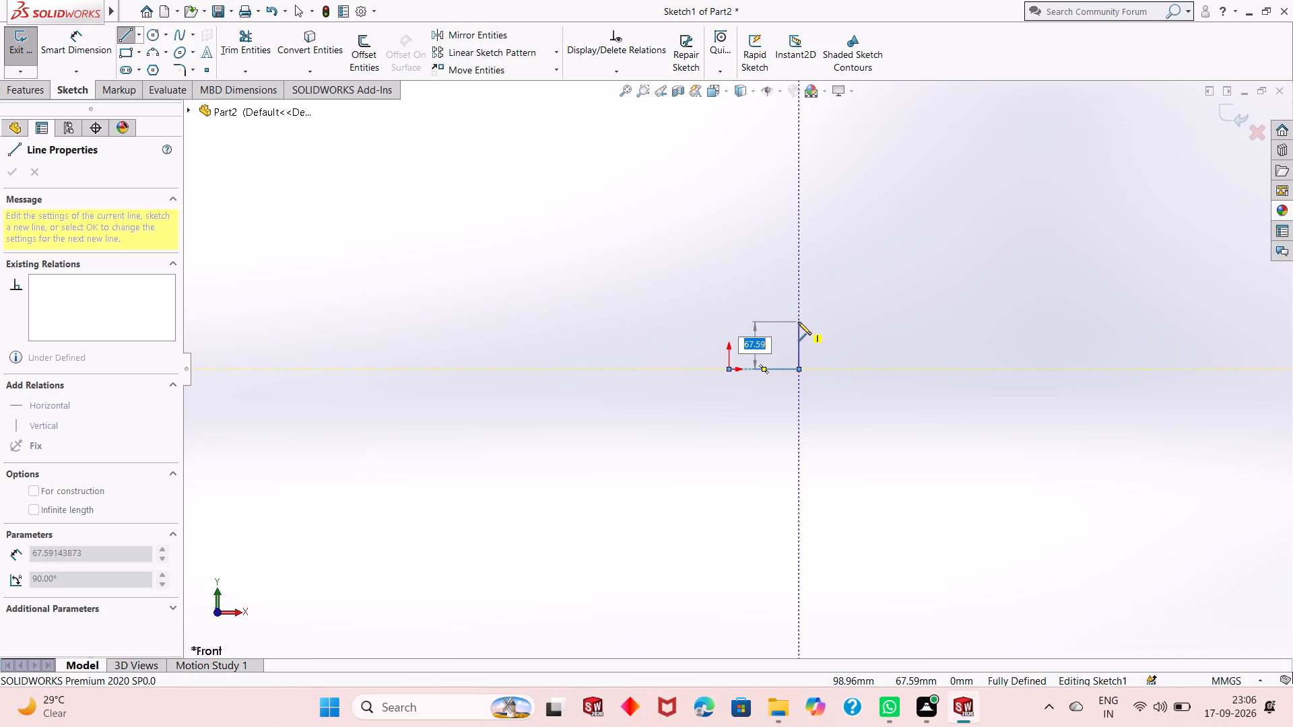
text(100)
key(Return)
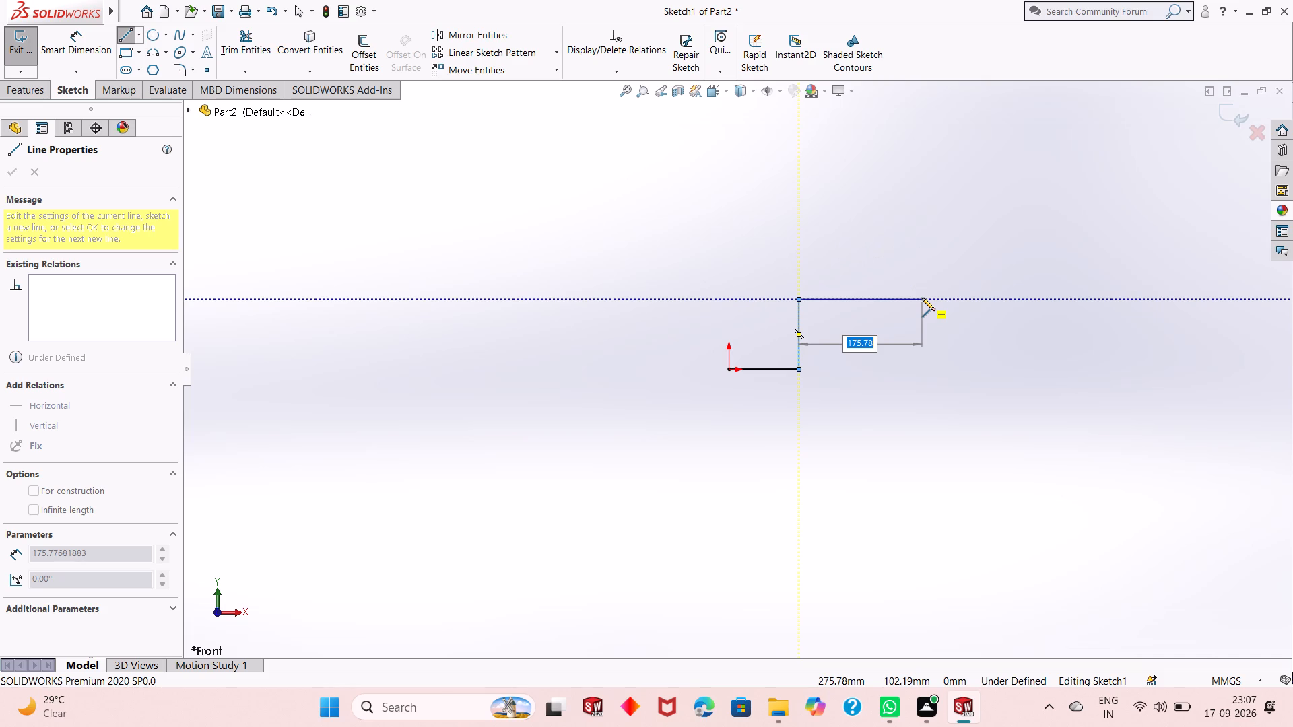
Continue the line chain with segments 120 mm rightward, 30 mm up, 160 mm rightward and 30 mm down.
text(120)
key(Return)
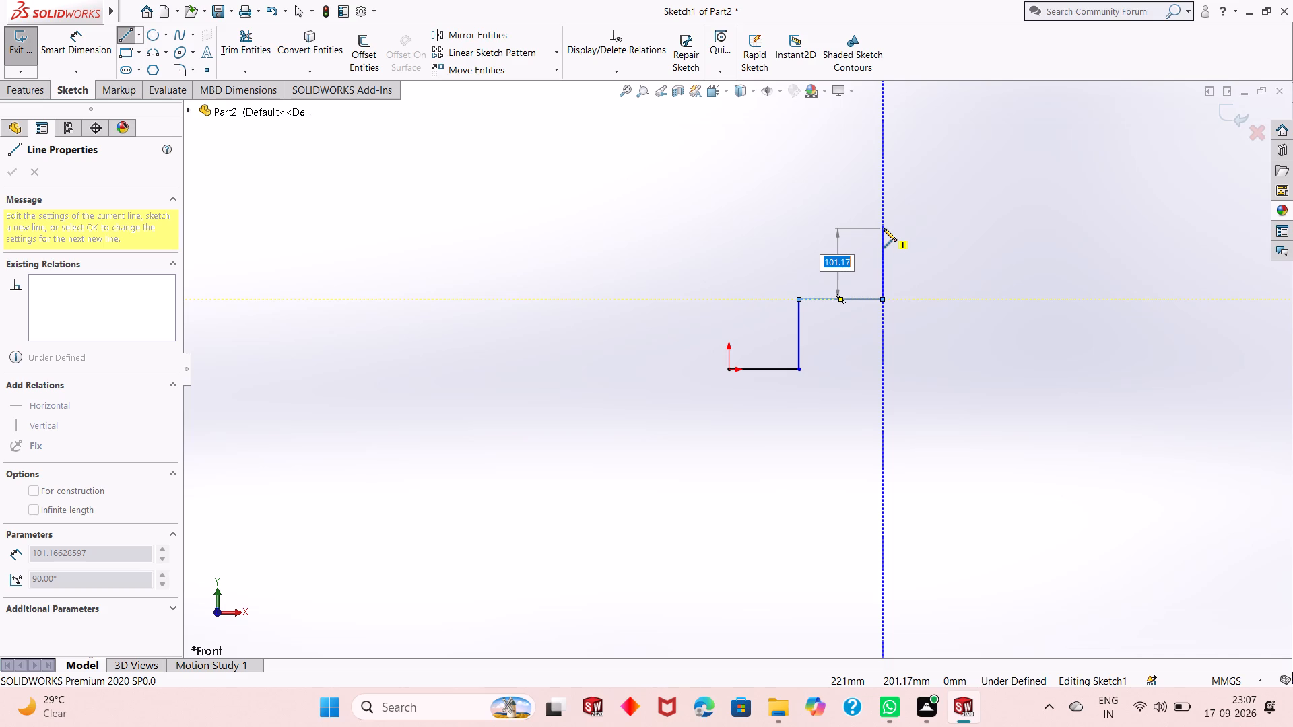
text(30)
key(Return)
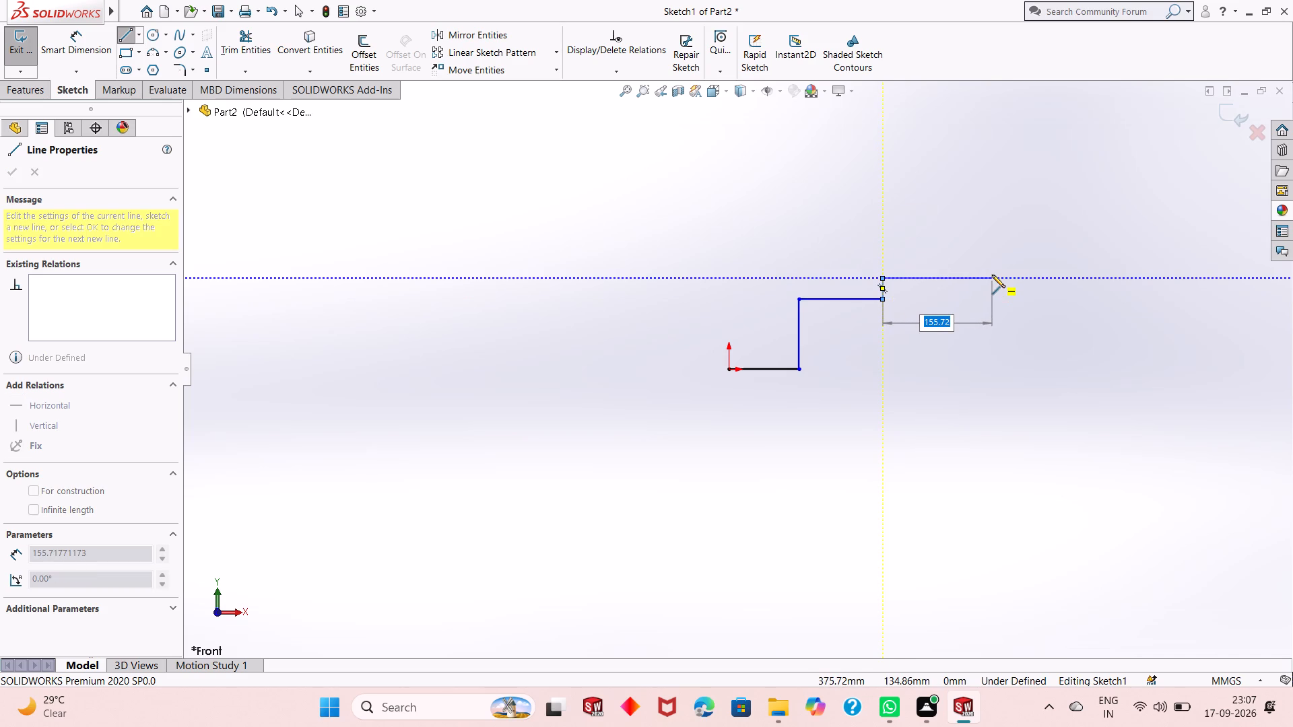
text(160)
key(Return)
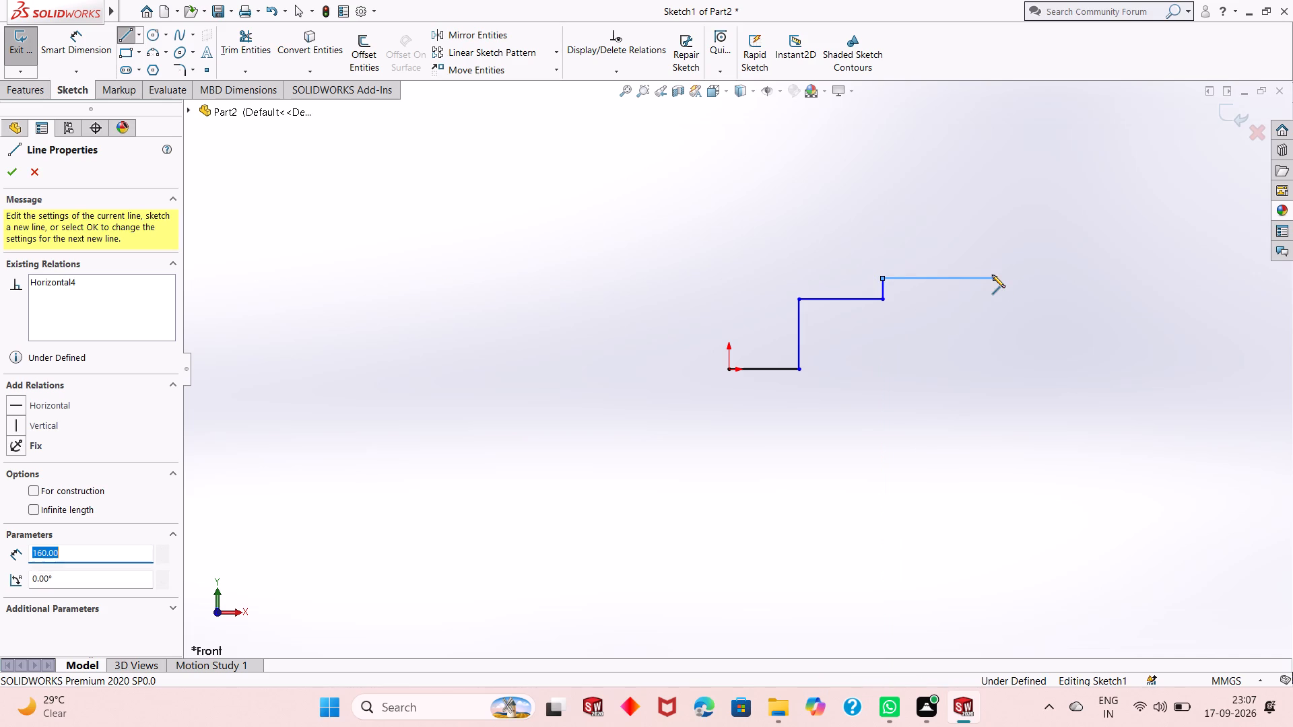
text(30)
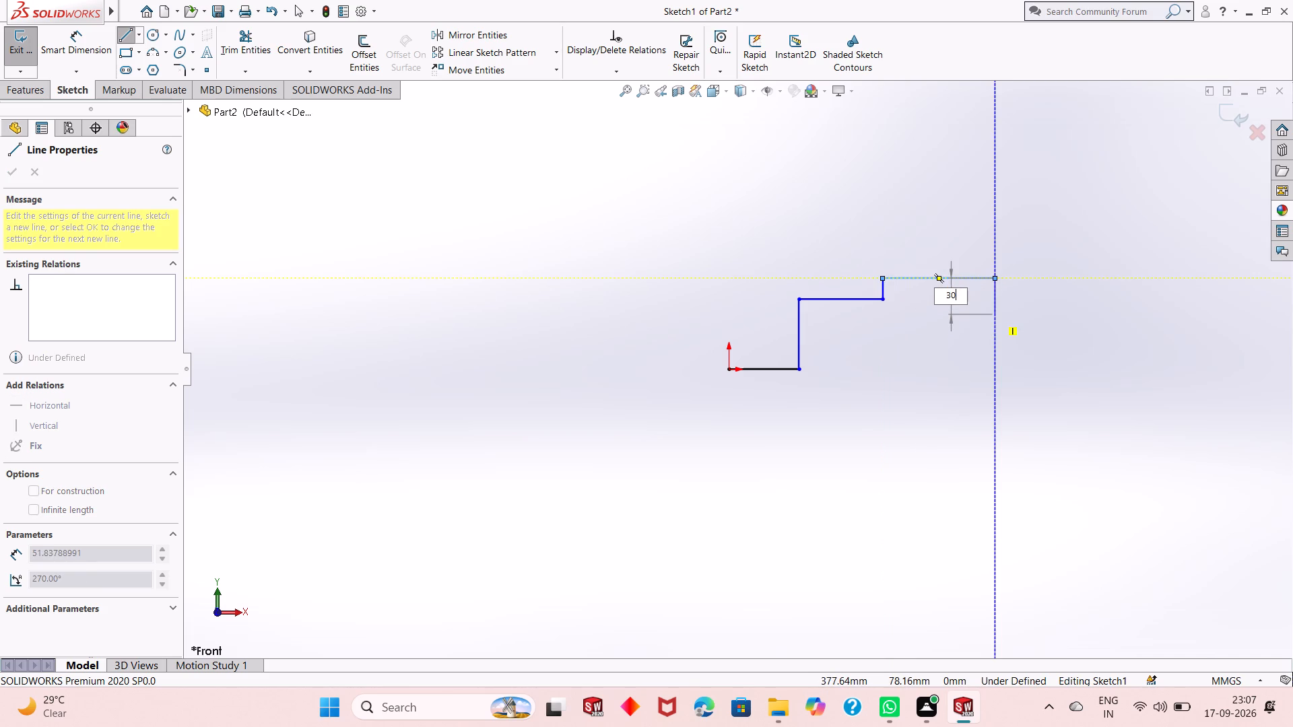
key(Return)
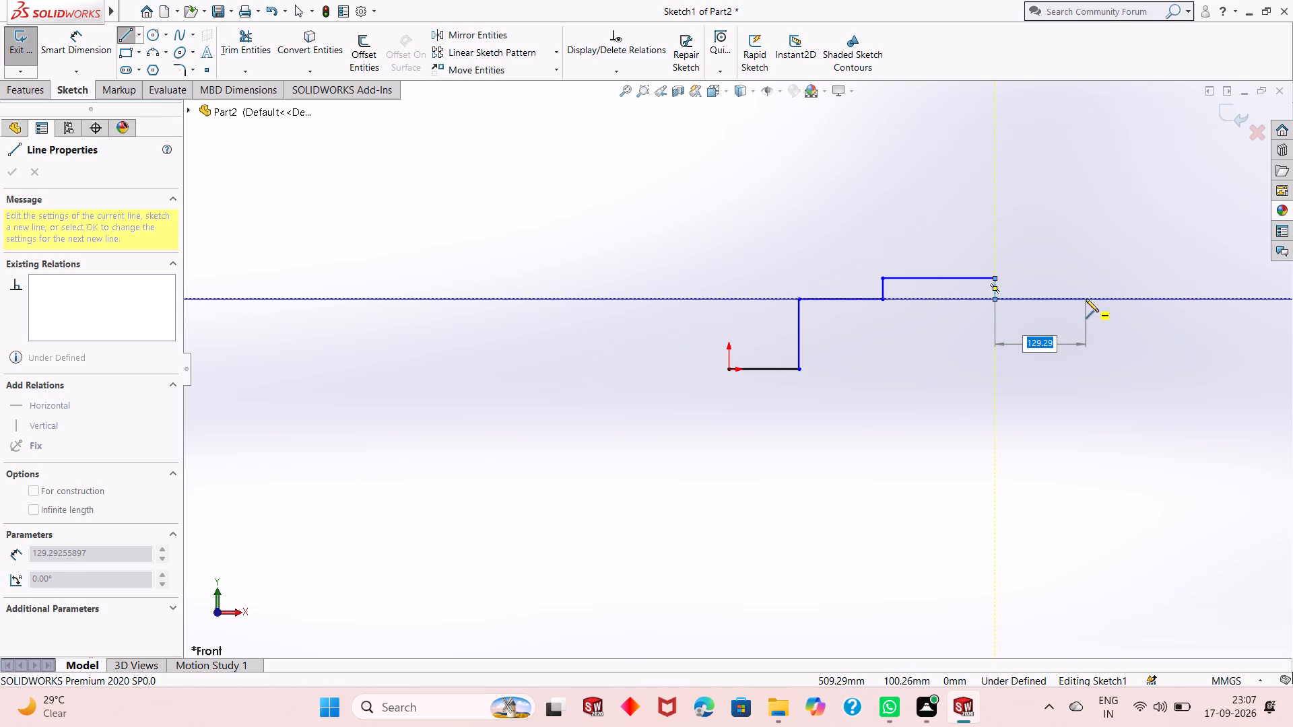
Continue the stepped profile with lines 120 mm rightward, 100 mm down and 100 mm rightward along the base level.
text(120)
key(Return)
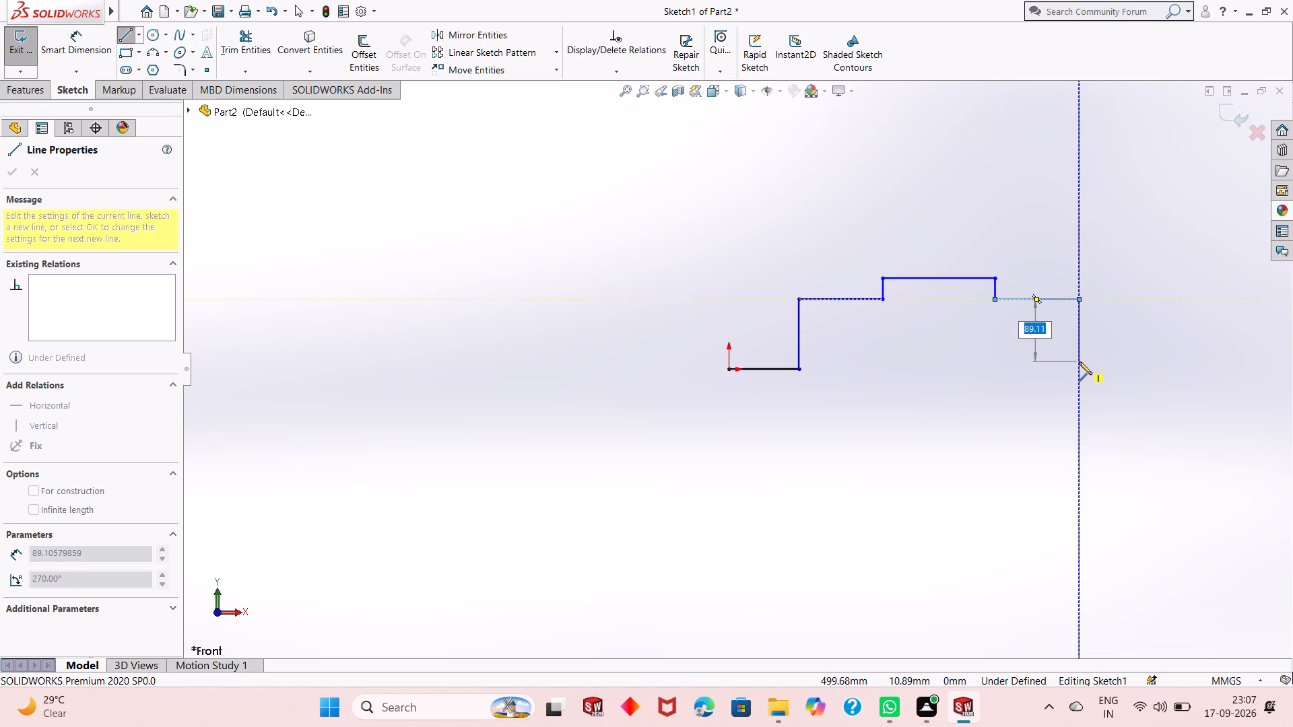
text(100)
key(Return)
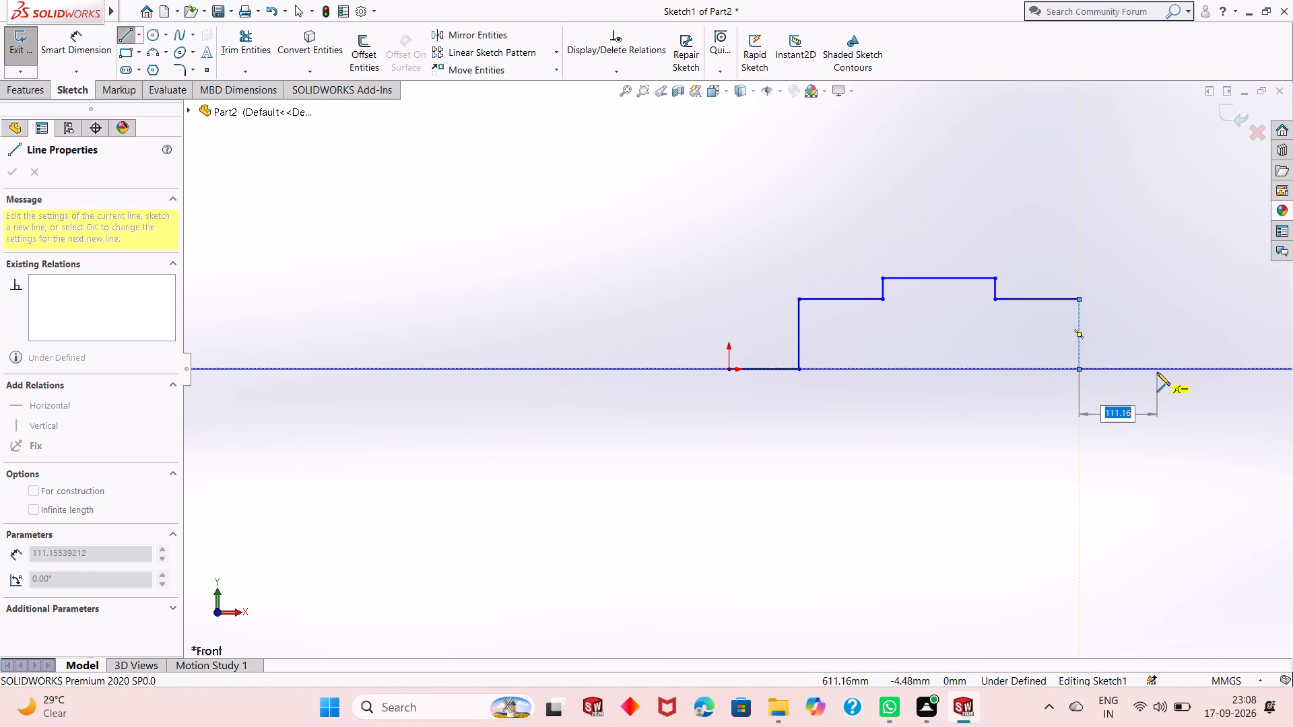
text(100)
key(Return)
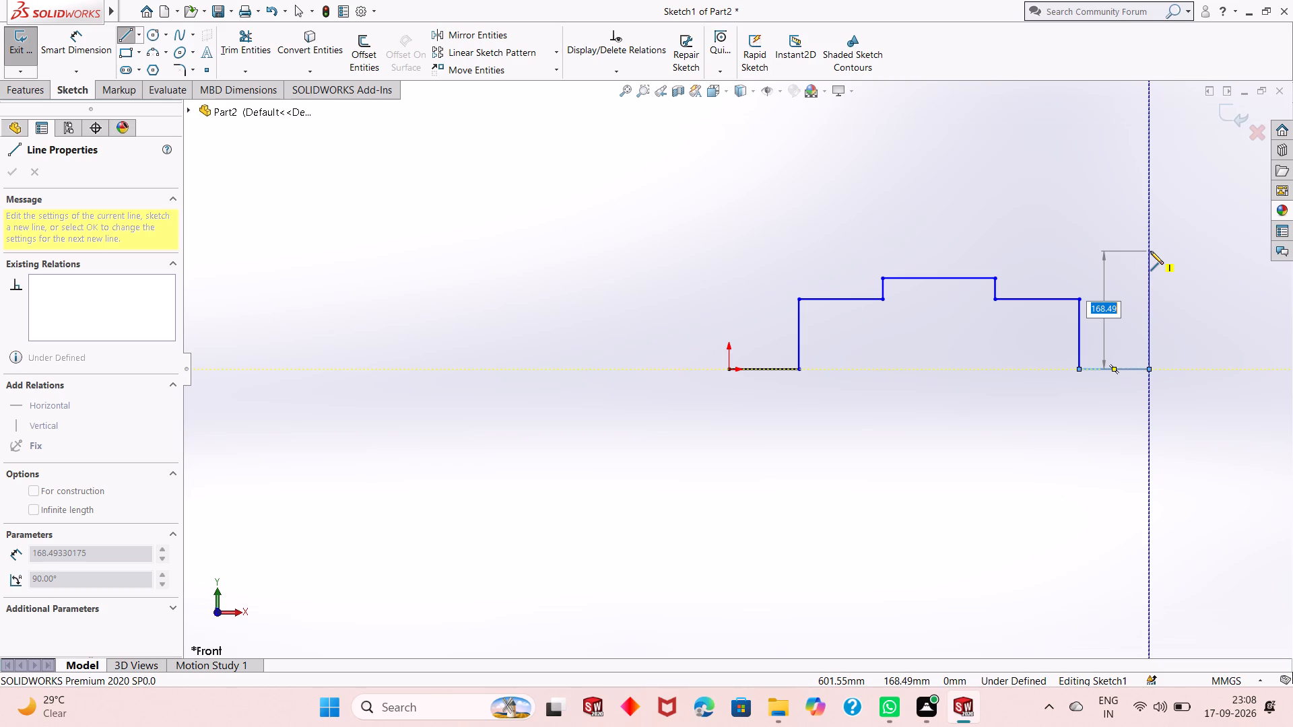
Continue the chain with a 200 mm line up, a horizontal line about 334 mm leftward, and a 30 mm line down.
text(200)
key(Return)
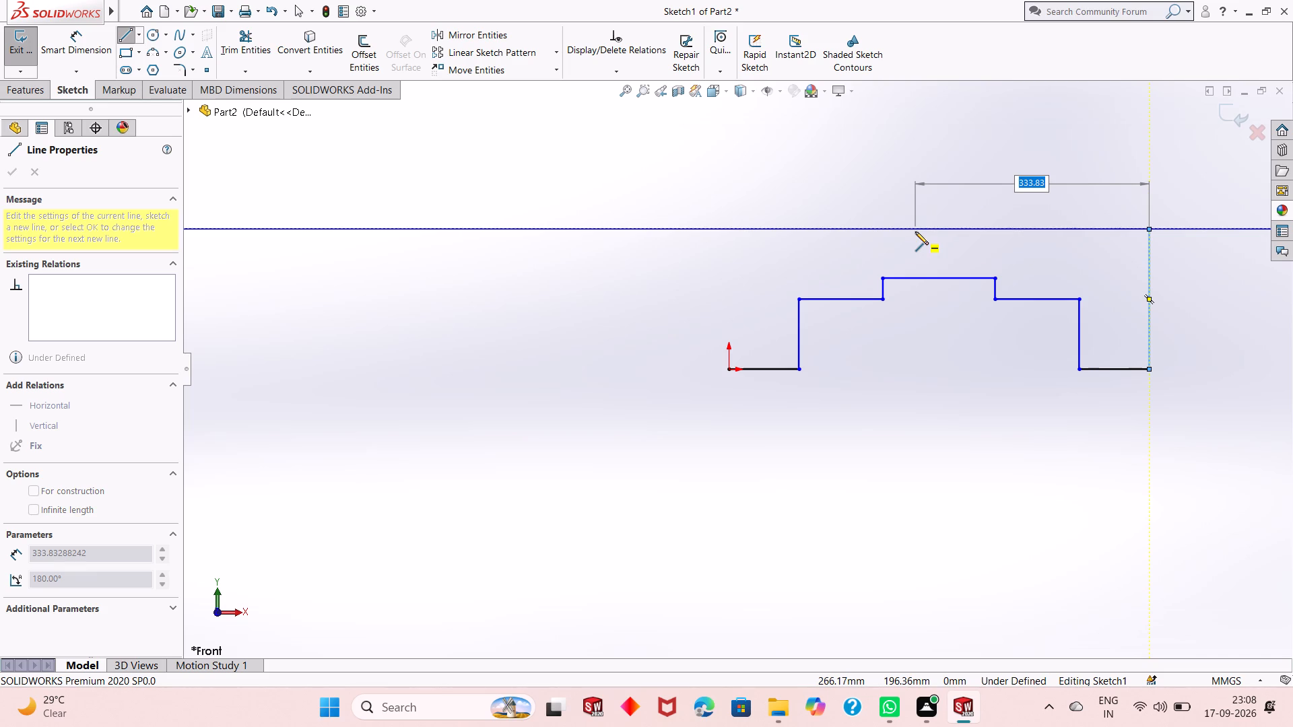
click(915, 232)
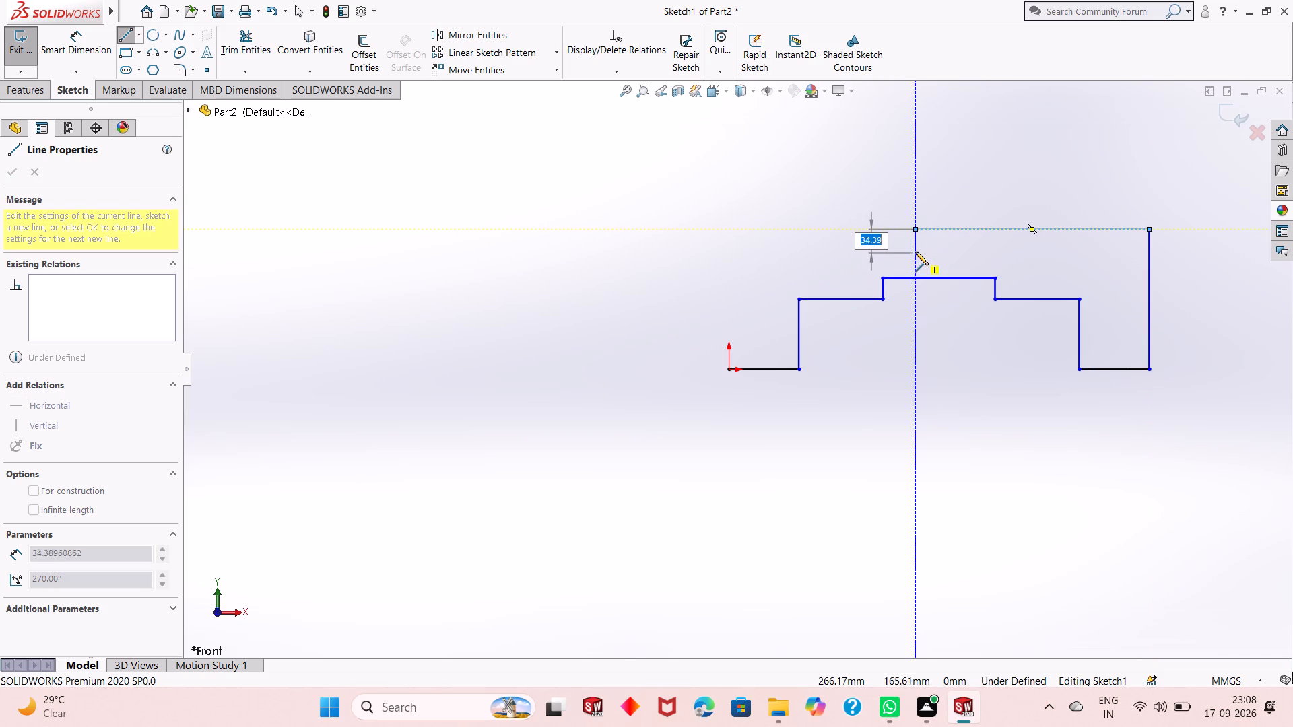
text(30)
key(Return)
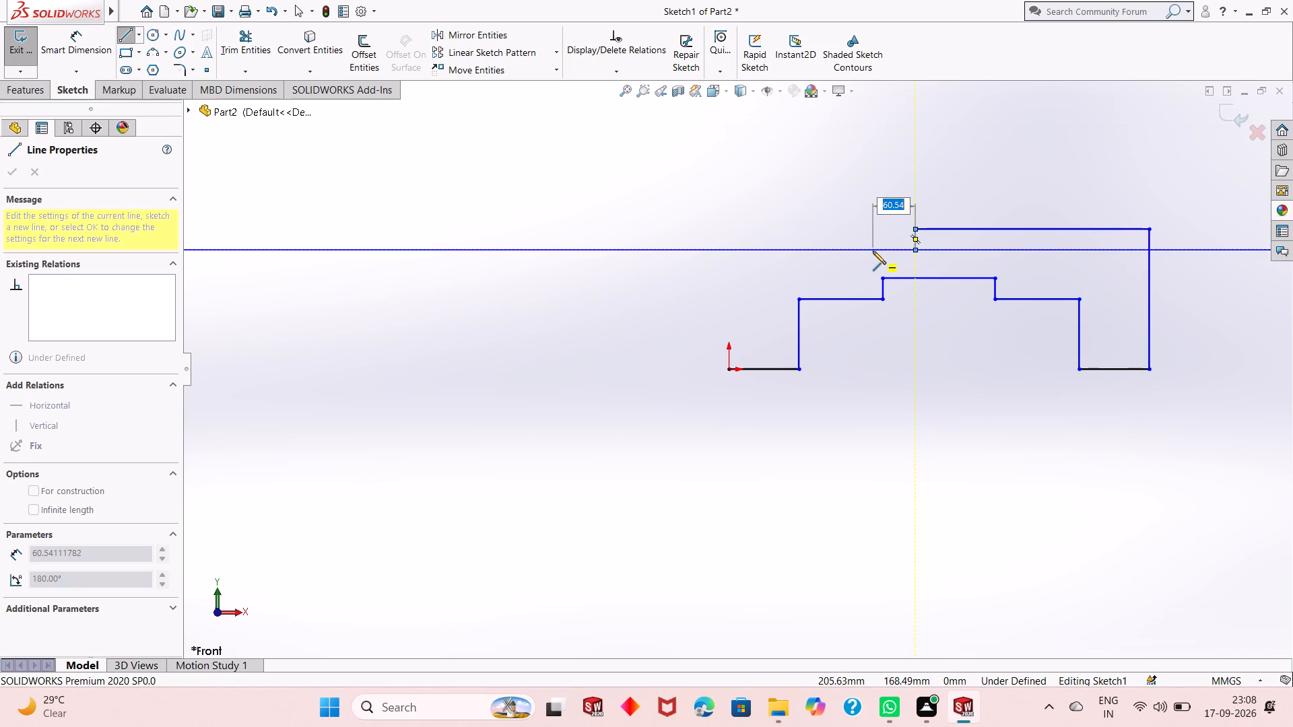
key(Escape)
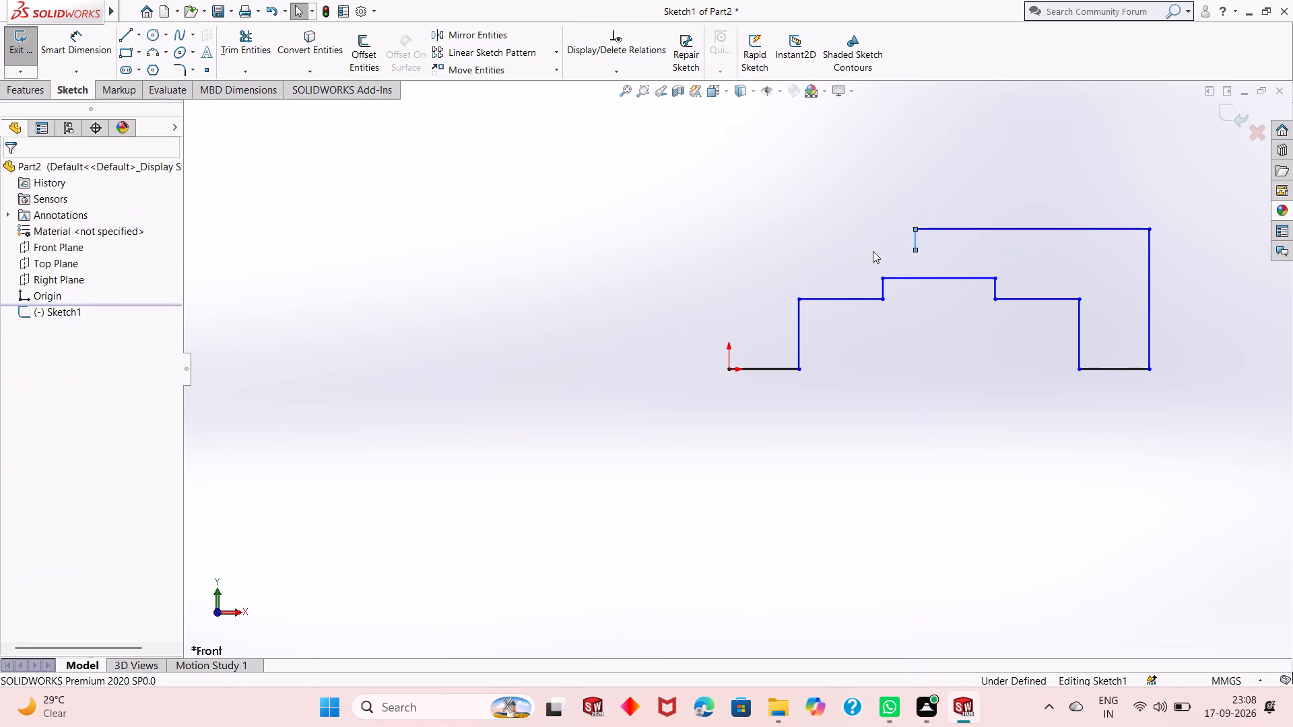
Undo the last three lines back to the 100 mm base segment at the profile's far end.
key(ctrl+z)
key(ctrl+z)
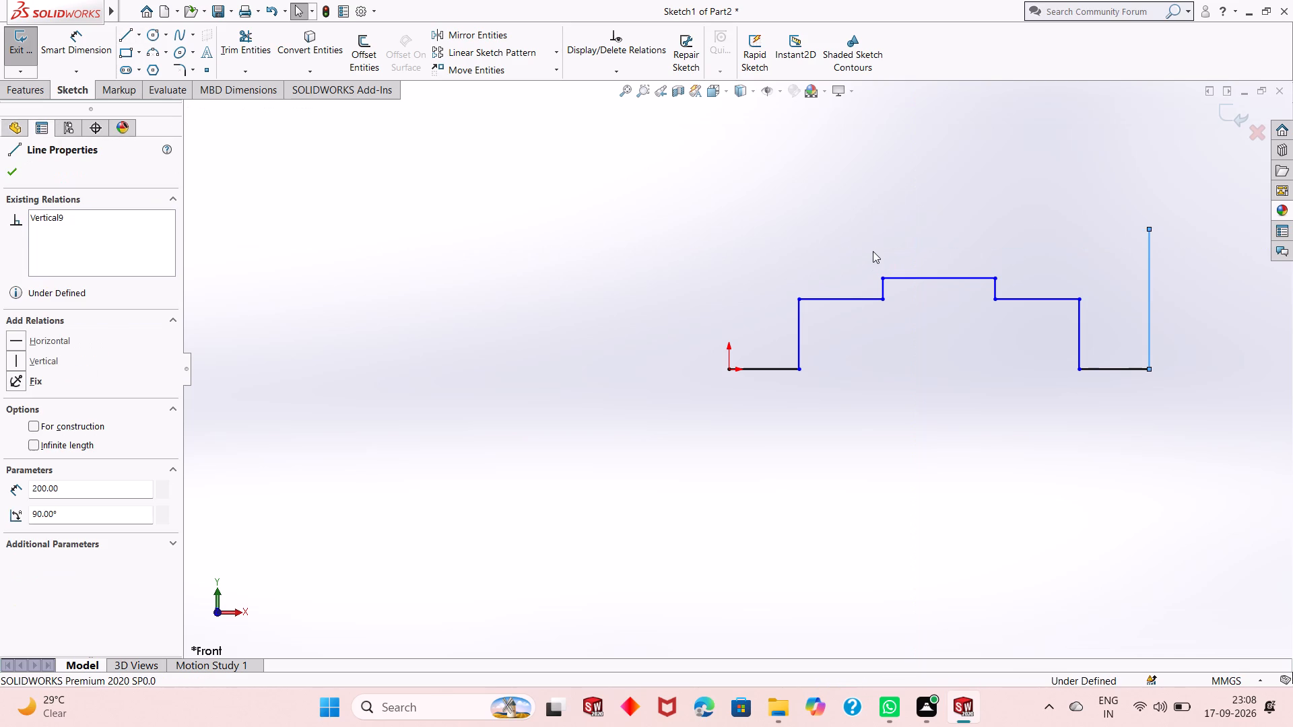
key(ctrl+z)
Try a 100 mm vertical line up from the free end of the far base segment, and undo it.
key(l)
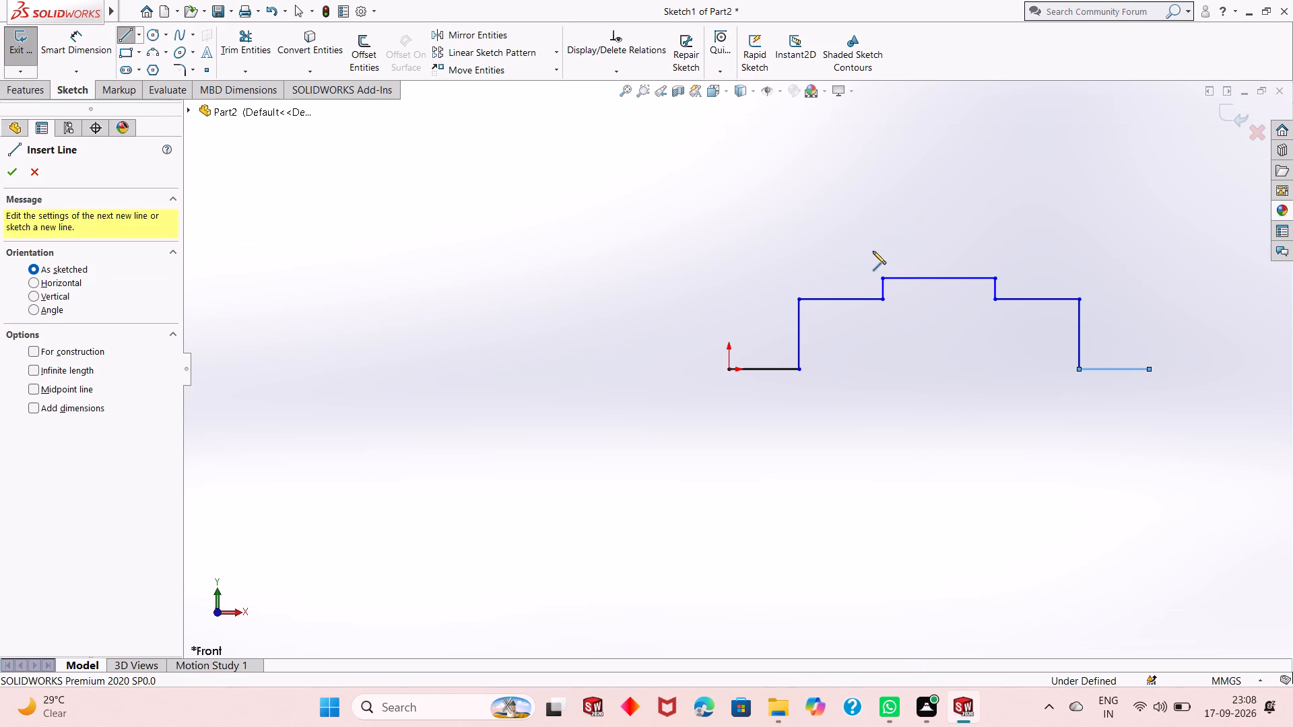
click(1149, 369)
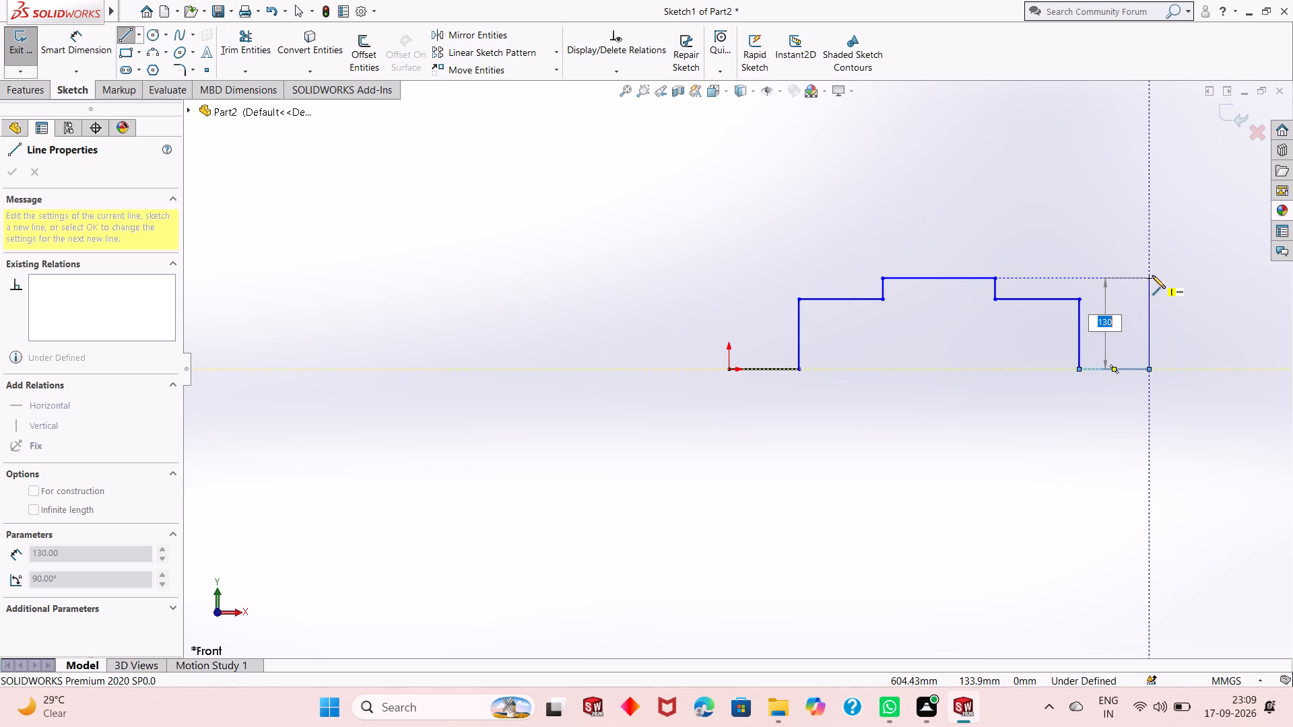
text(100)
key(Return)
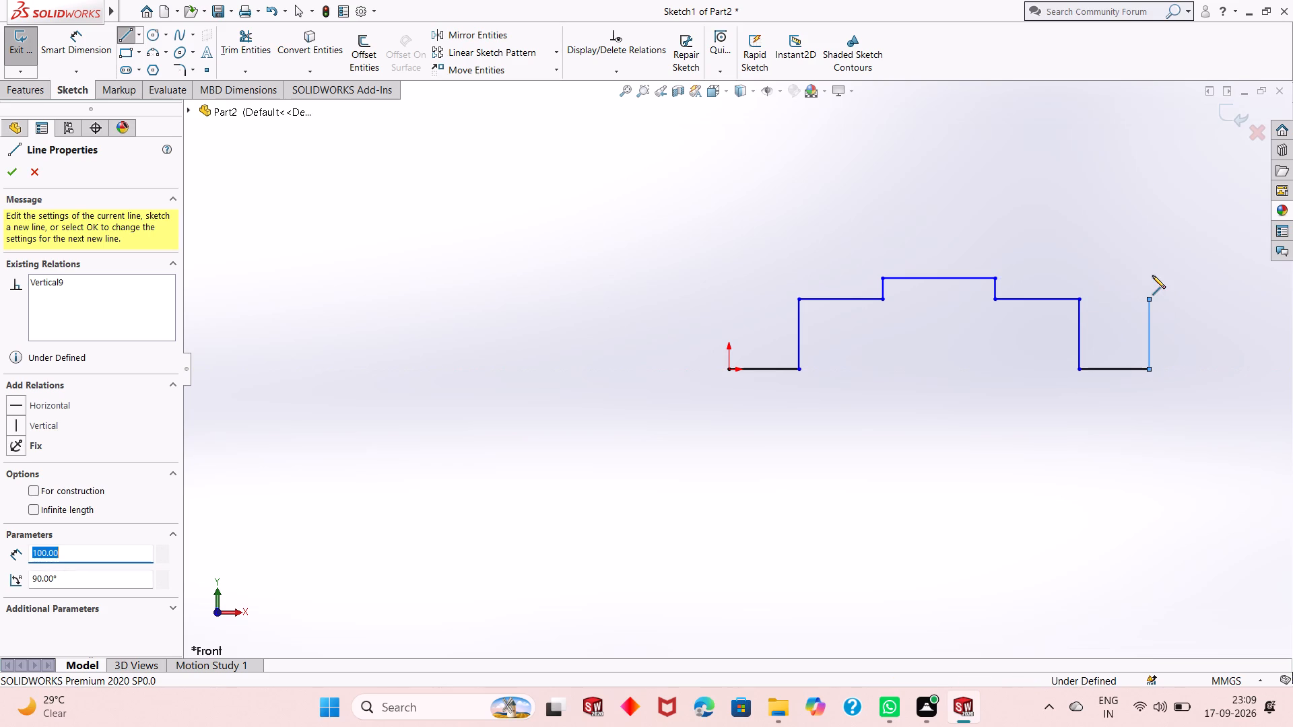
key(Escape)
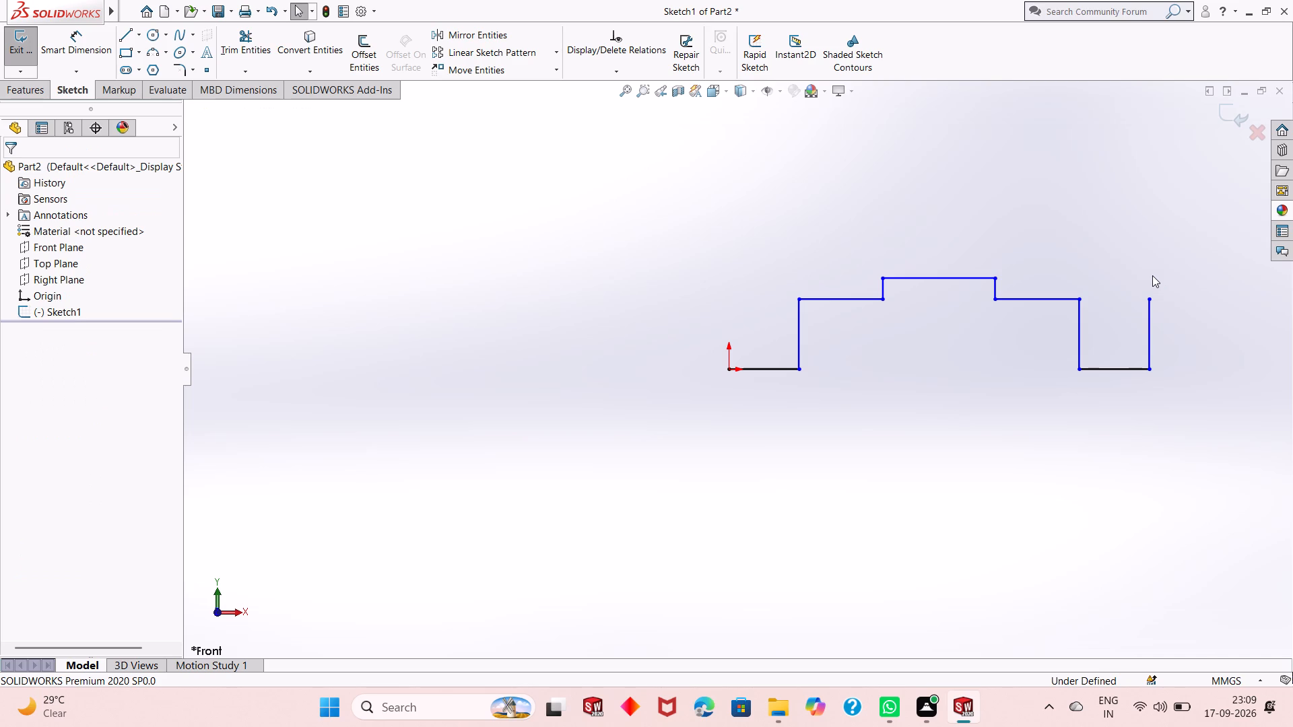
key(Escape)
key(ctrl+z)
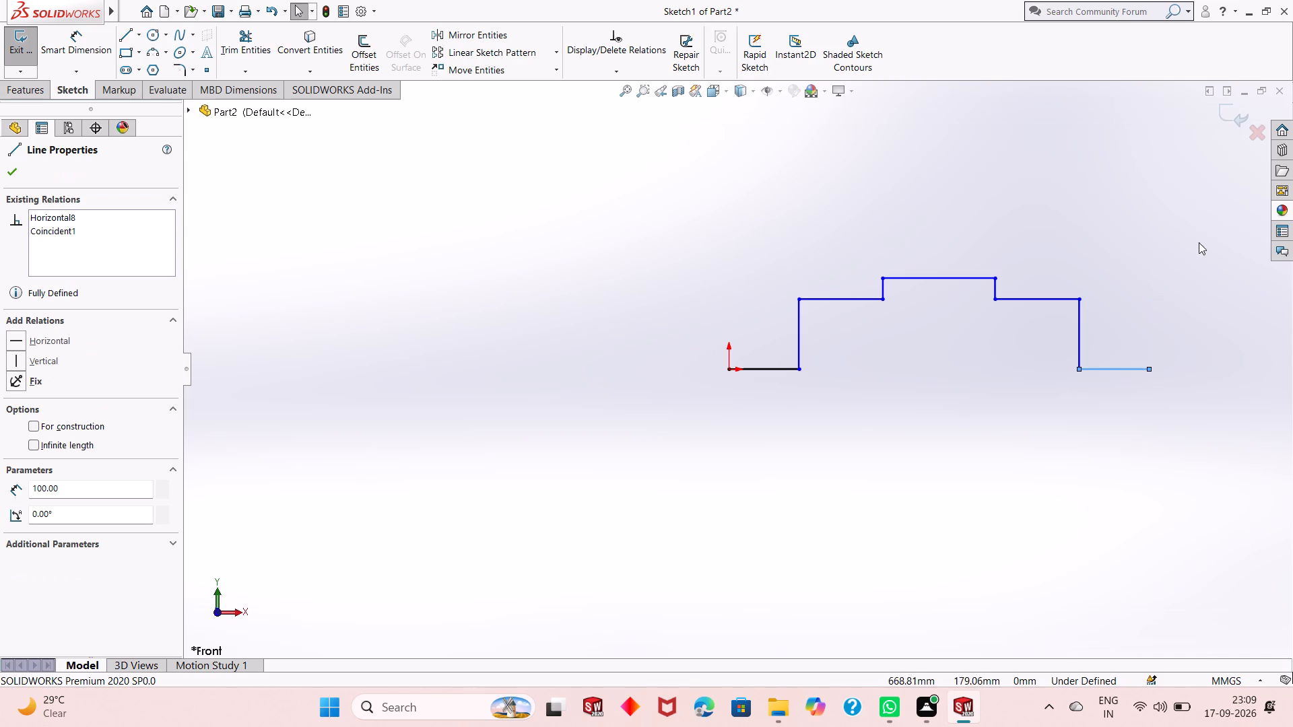
Add a 100 mm length dimension to the horizontal base segment that starts at the origin.
ctrl+scroll(1072, 280, up, 2)
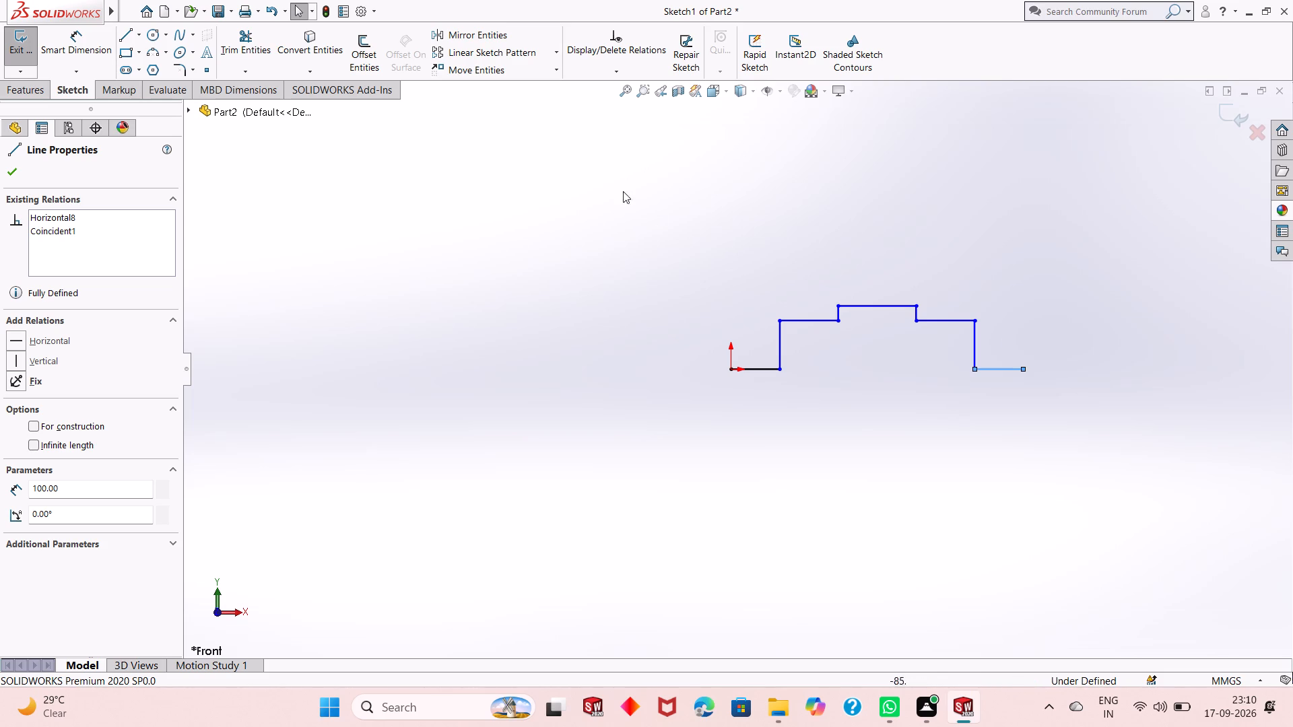
click(88, 43)
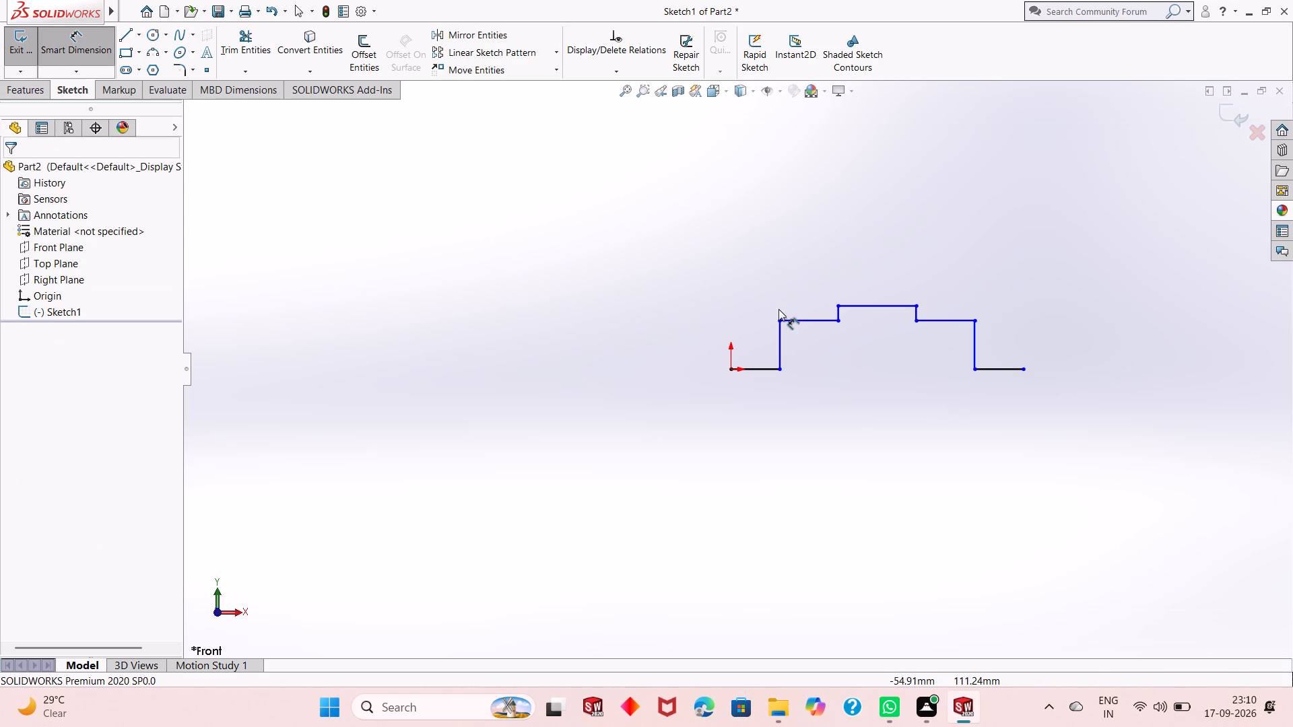
click(755, 369)
click(757, 419)
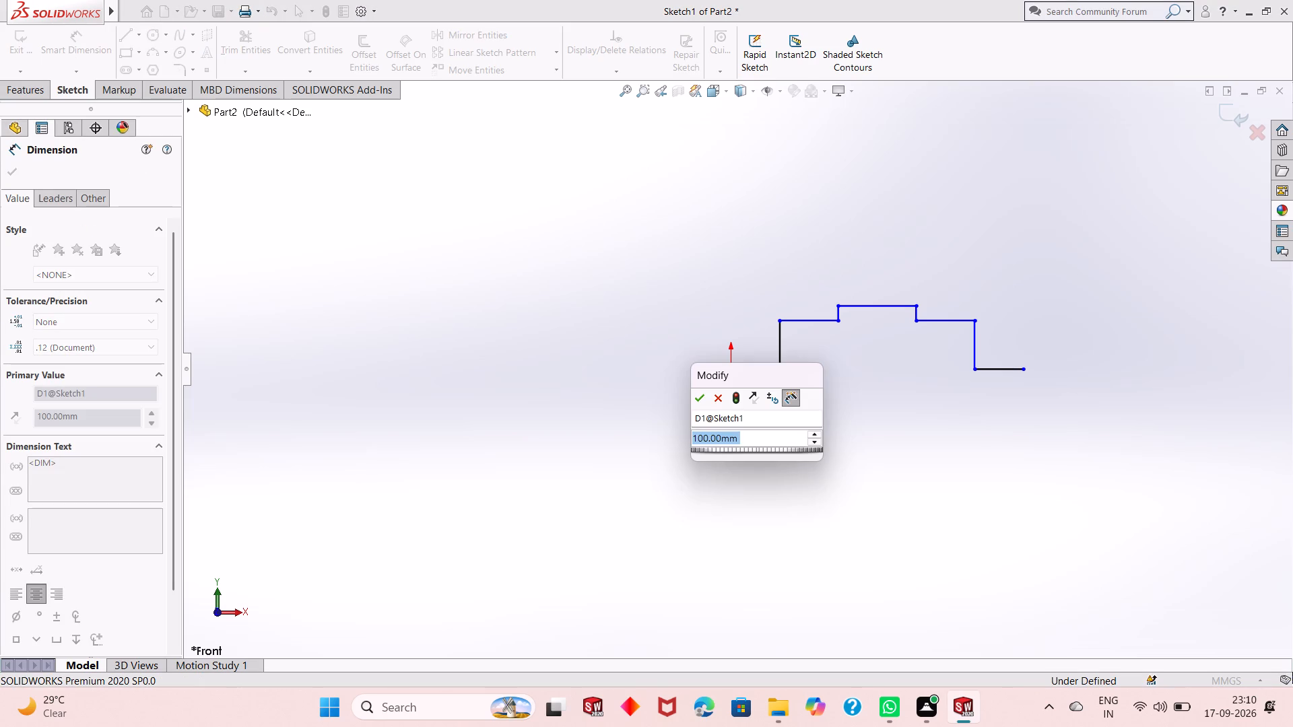
click(698, 399)
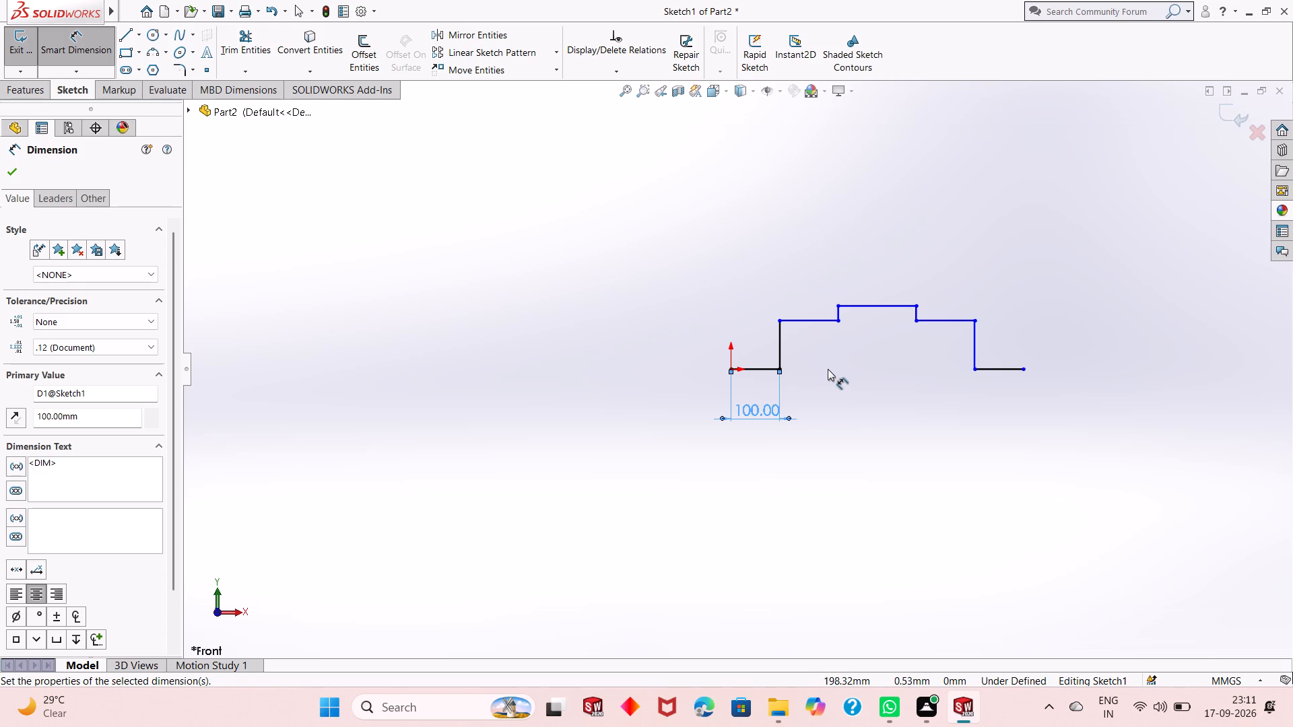
Dimension the first vertical riser next to the origin-side base segment and set its height to 40 mm.
click(780, 343)
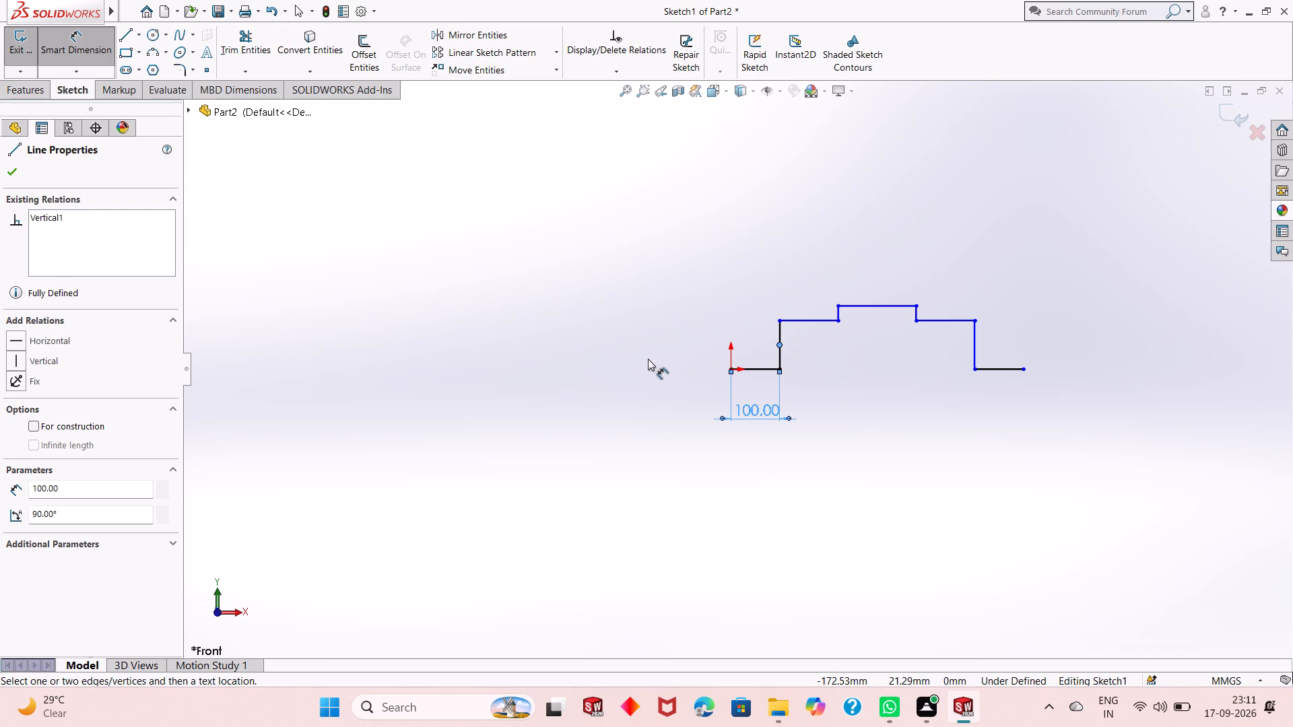
key(Escape)
key(grave)
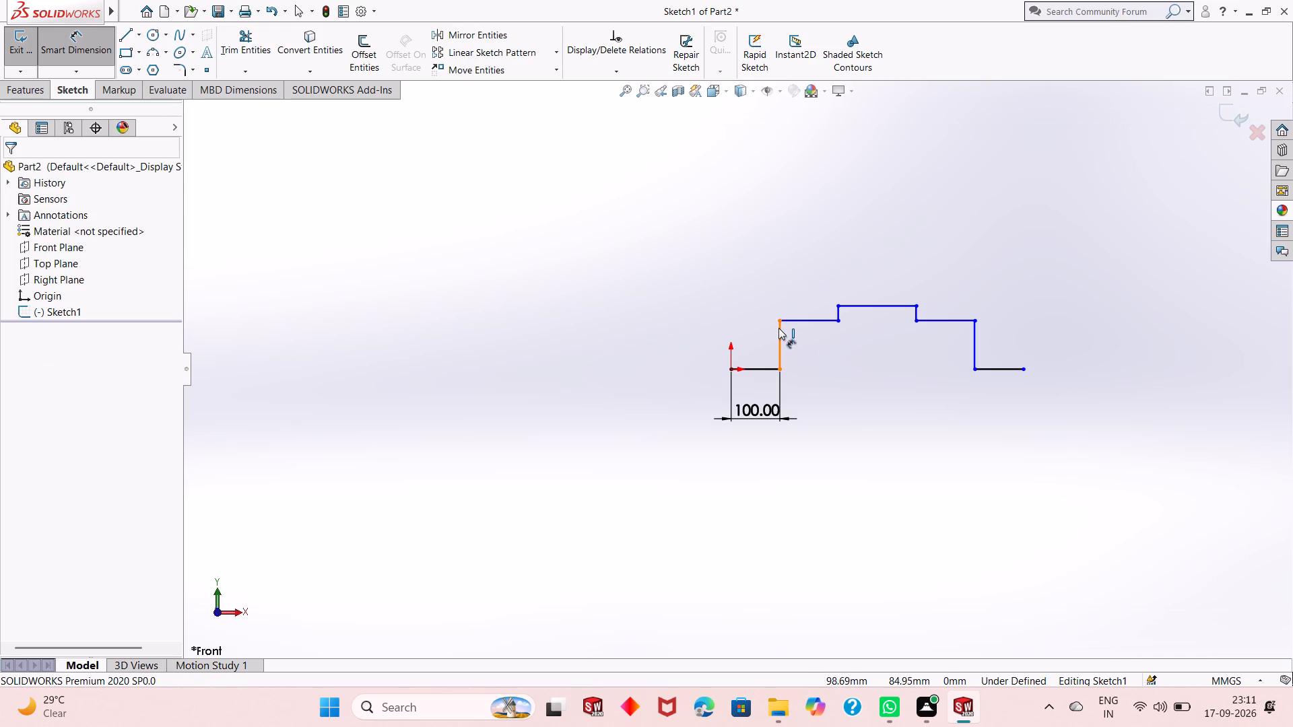
drag(779, 327, 595, 350)
click(595, 350)
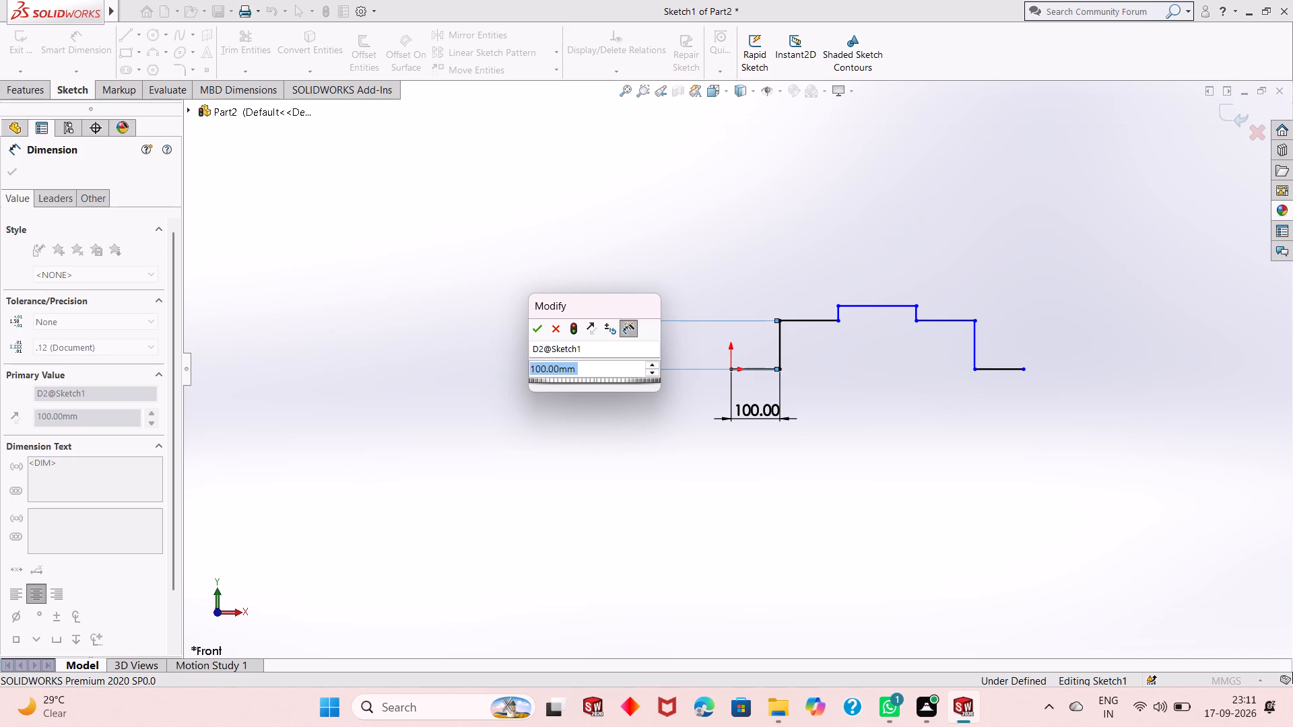
text(40)
key(Return)
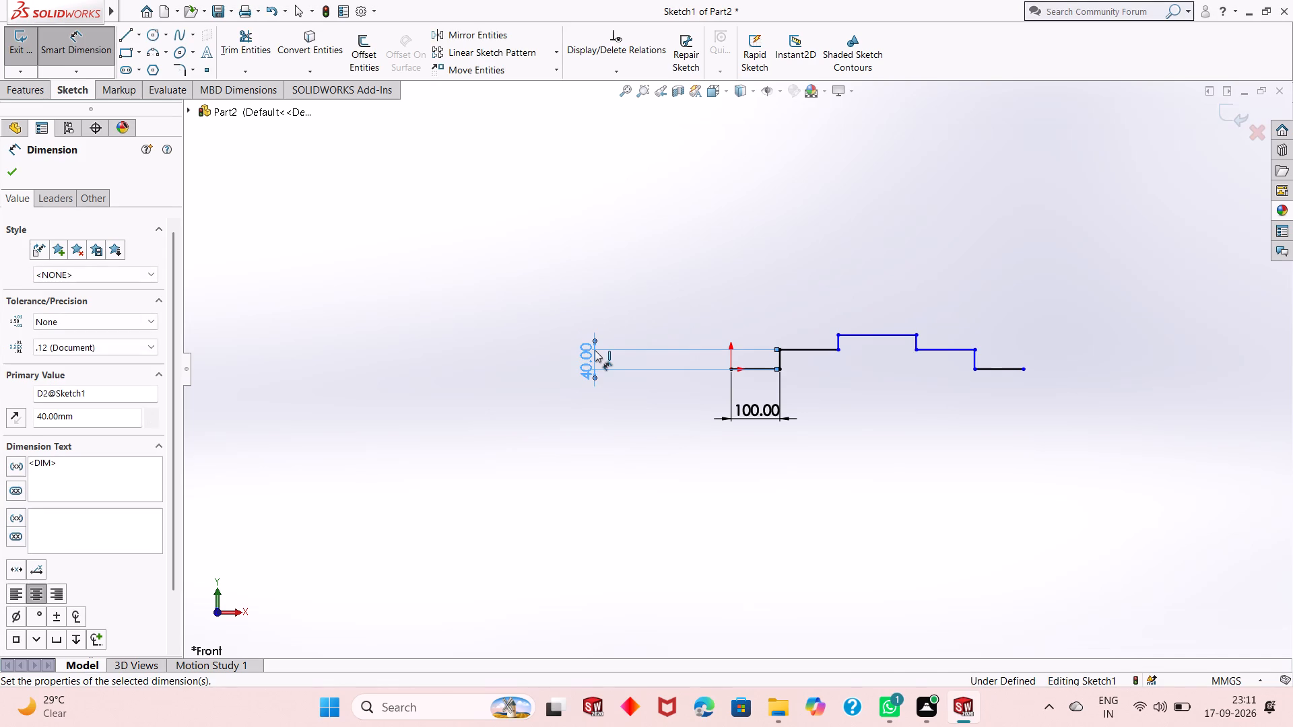
Add a 120 mm length dimension to the horizontal step on the origin side, placed below the profile.
click(816, 349)
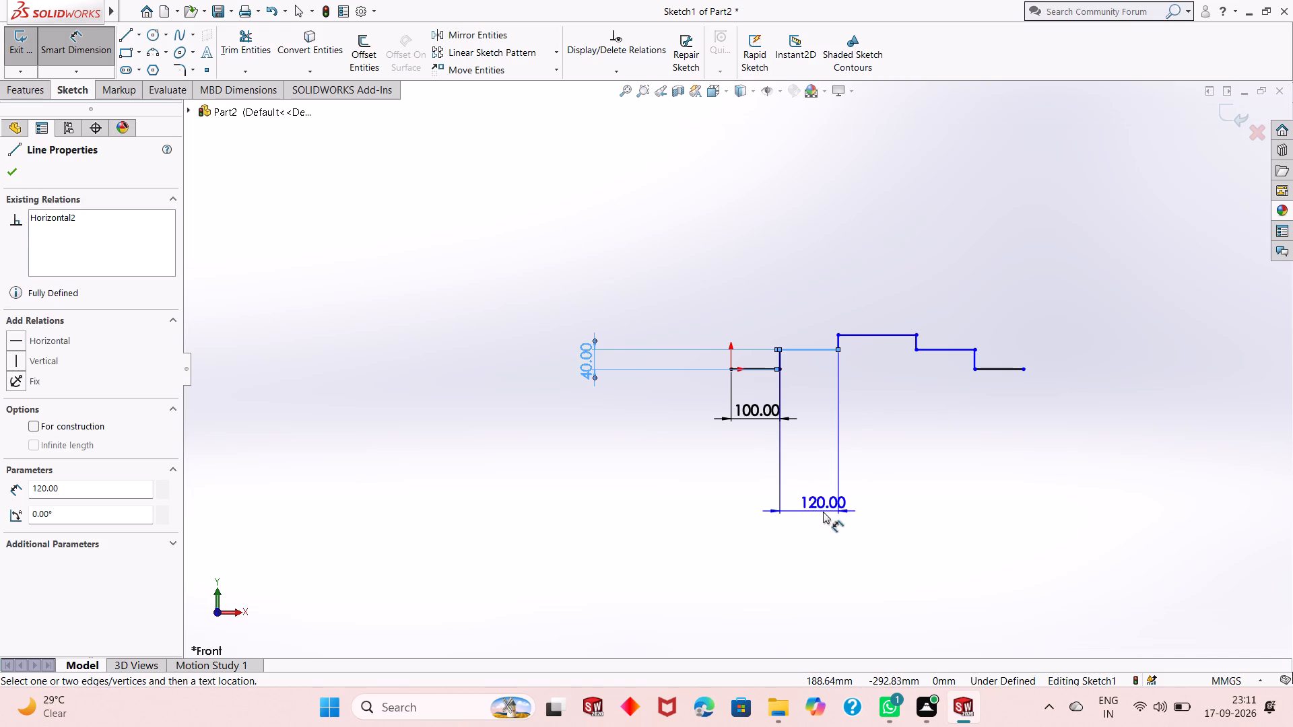
click(823, 512)
drag(766, 491, 836, 343)
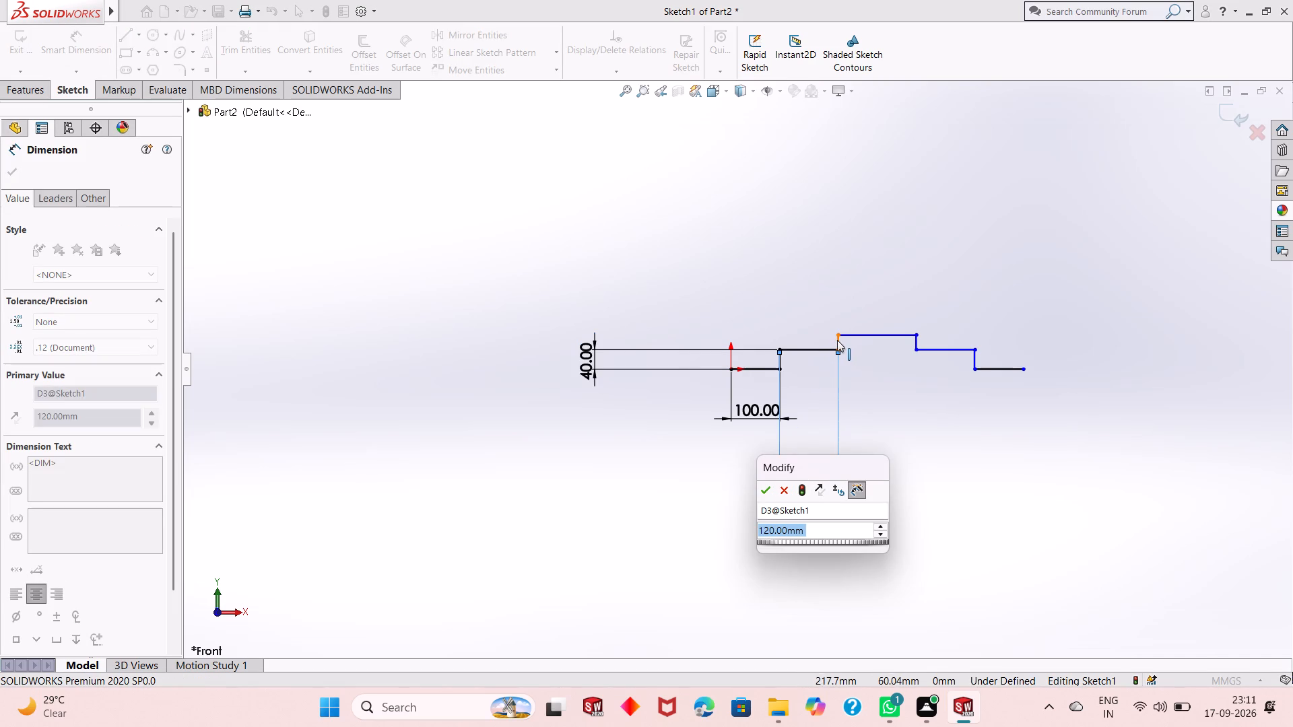
click(837, 340)
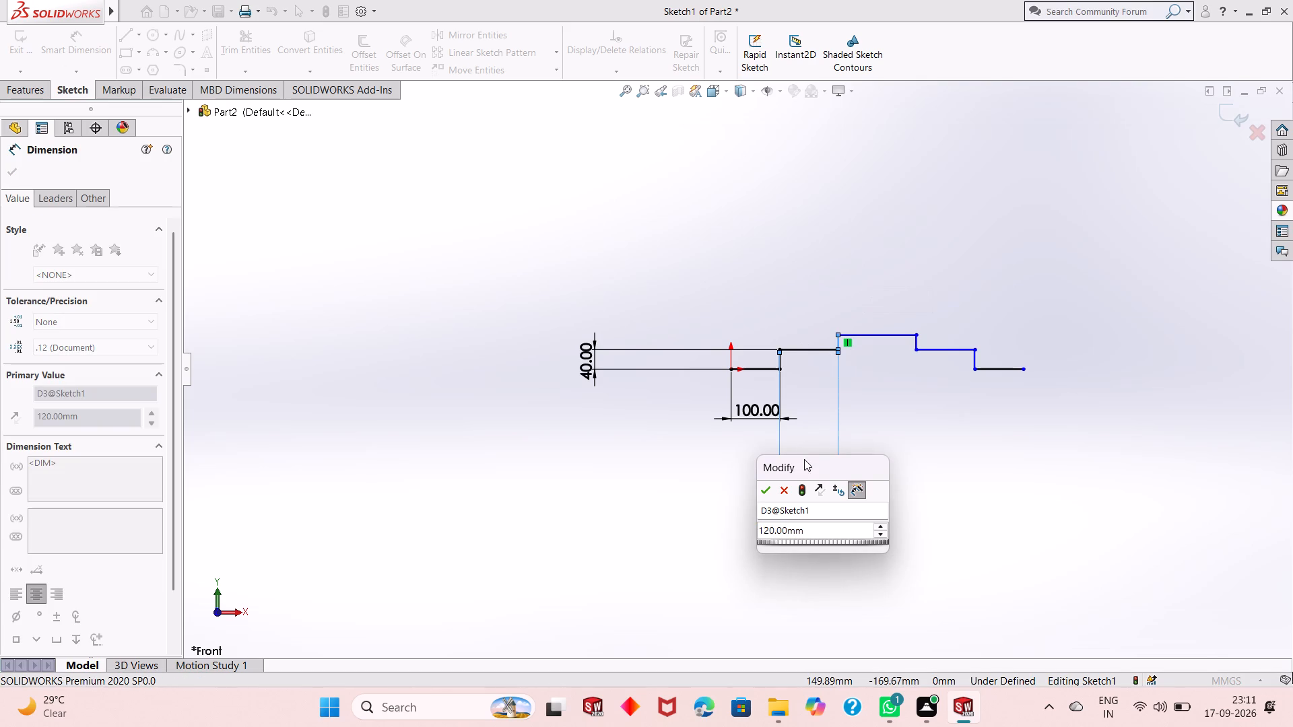
click(765, 483)
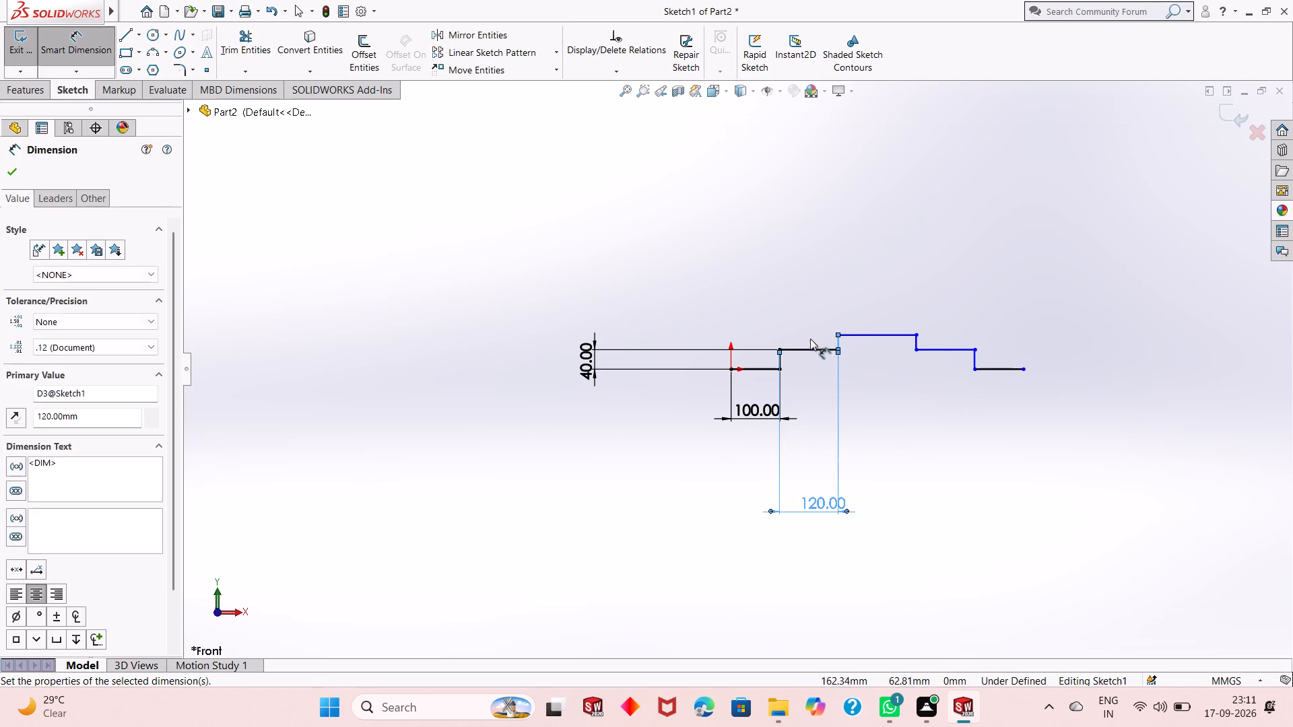
drag(836, 342, 804, 341)
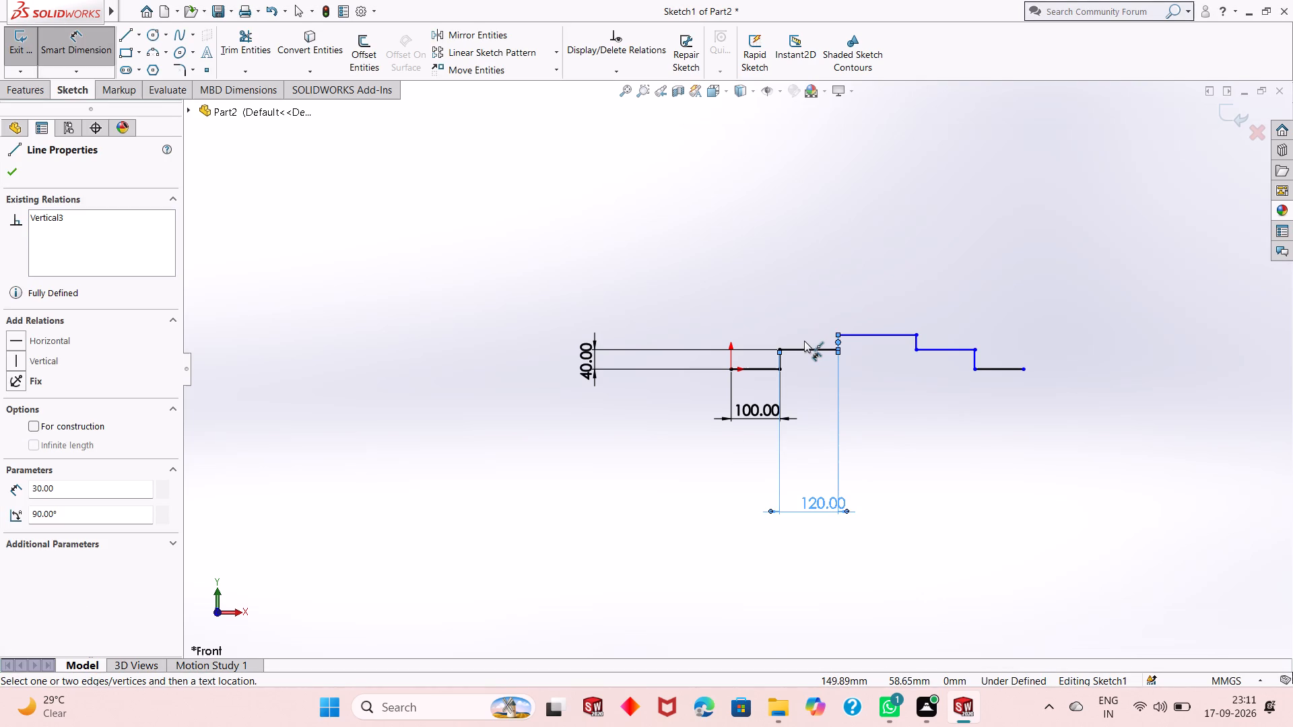
key(Escape)
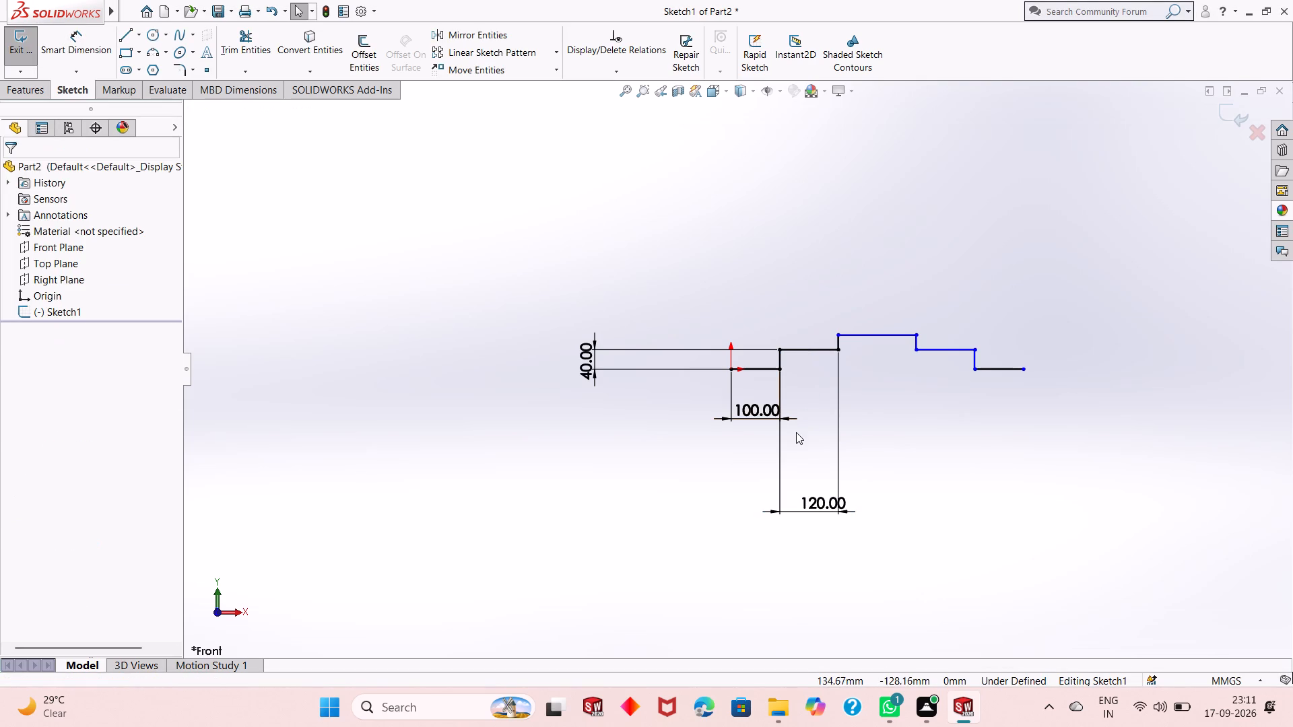
Dimension the short vertical riser between the origin-side step and the top segment, and set it to 20 mm.
ctrl+scroll(834, 320, down, 4)
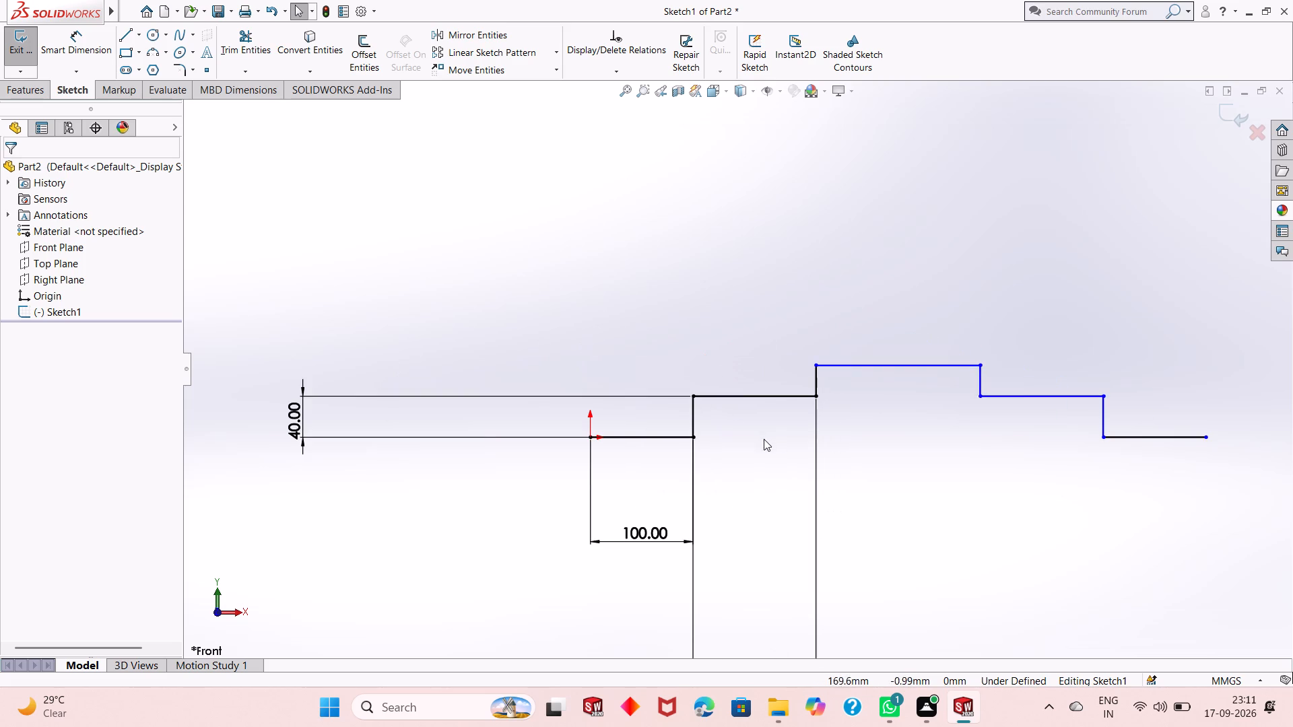
click(88, 28)
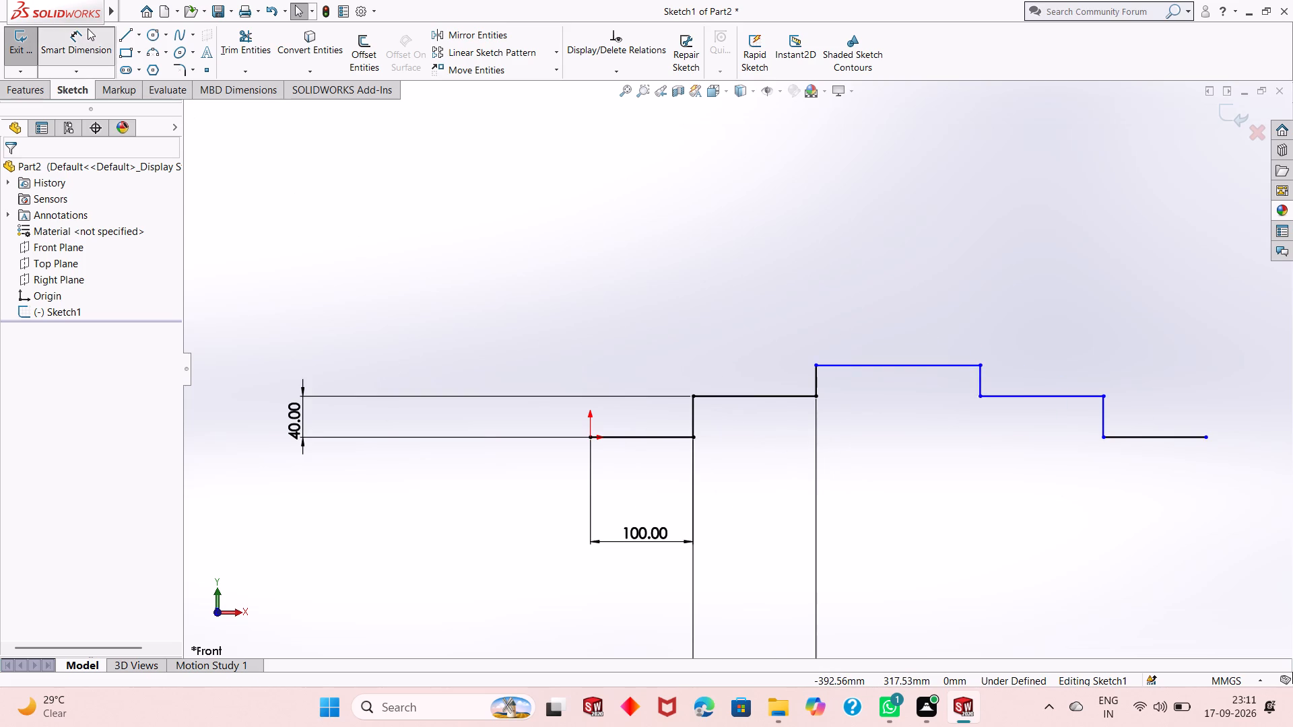
click(816, 373)
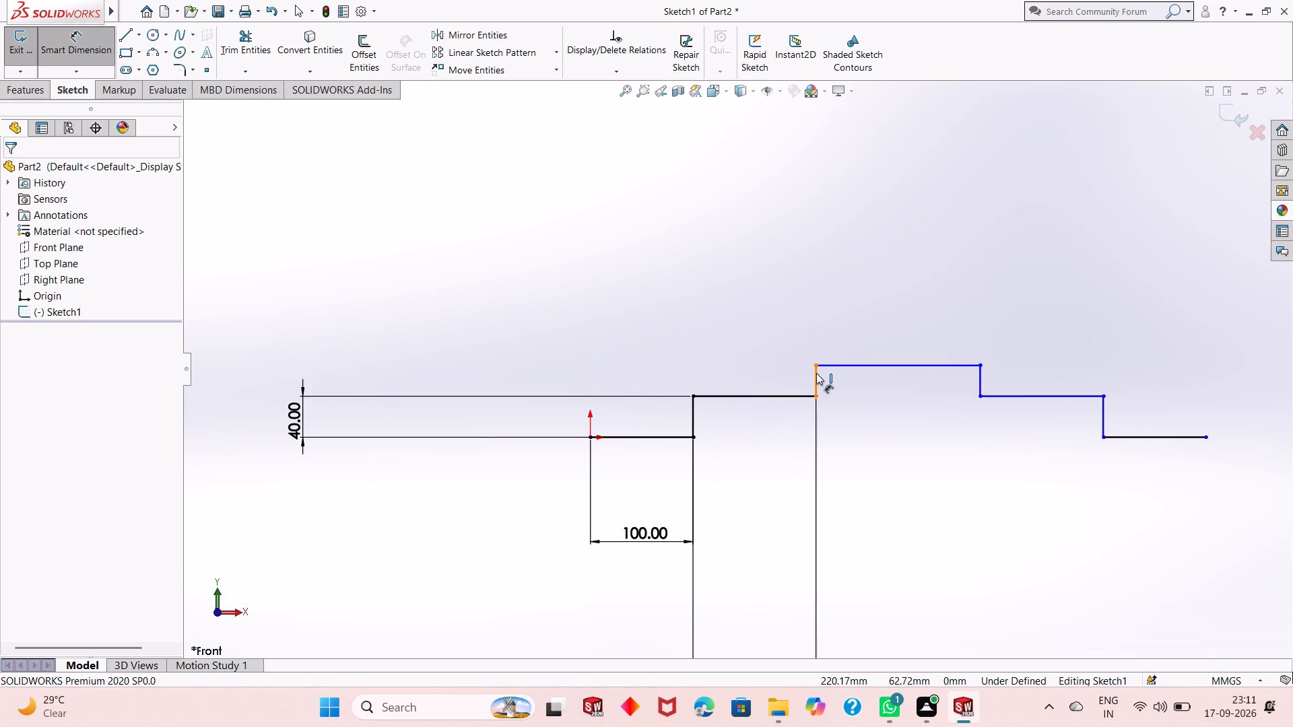
click(466, 400)
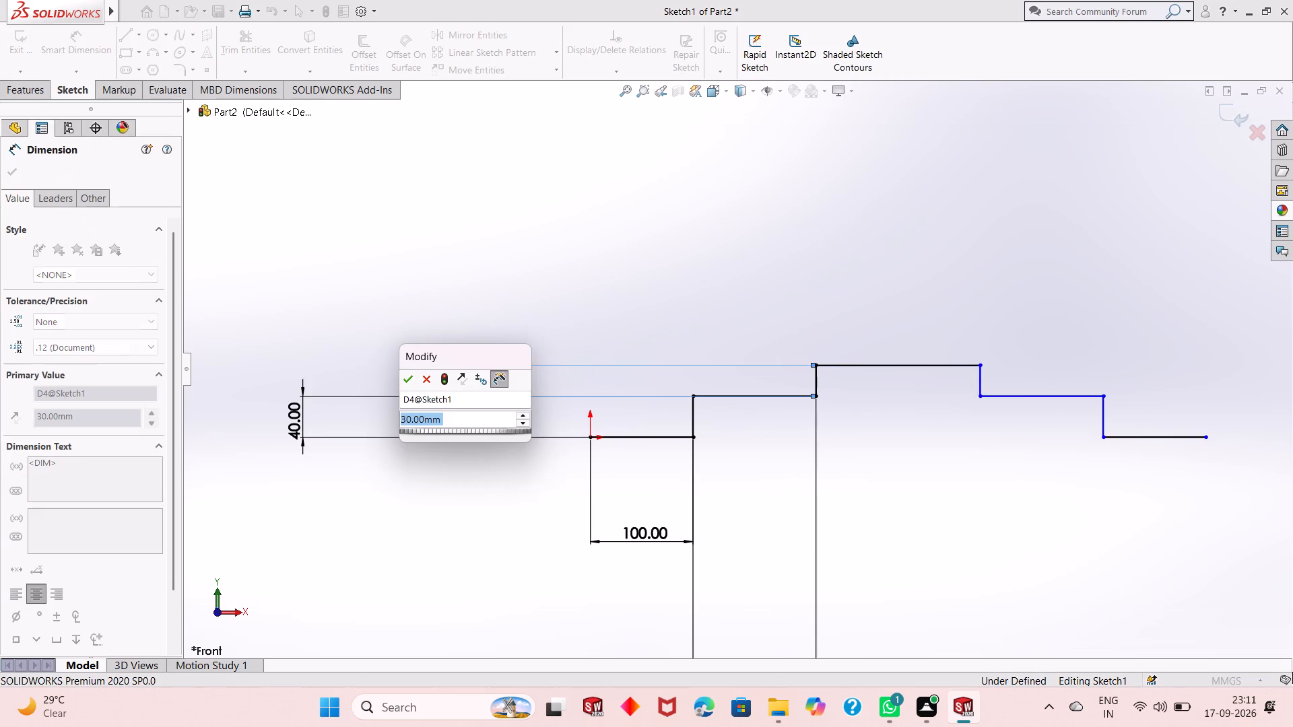
text(20)
key(Return)
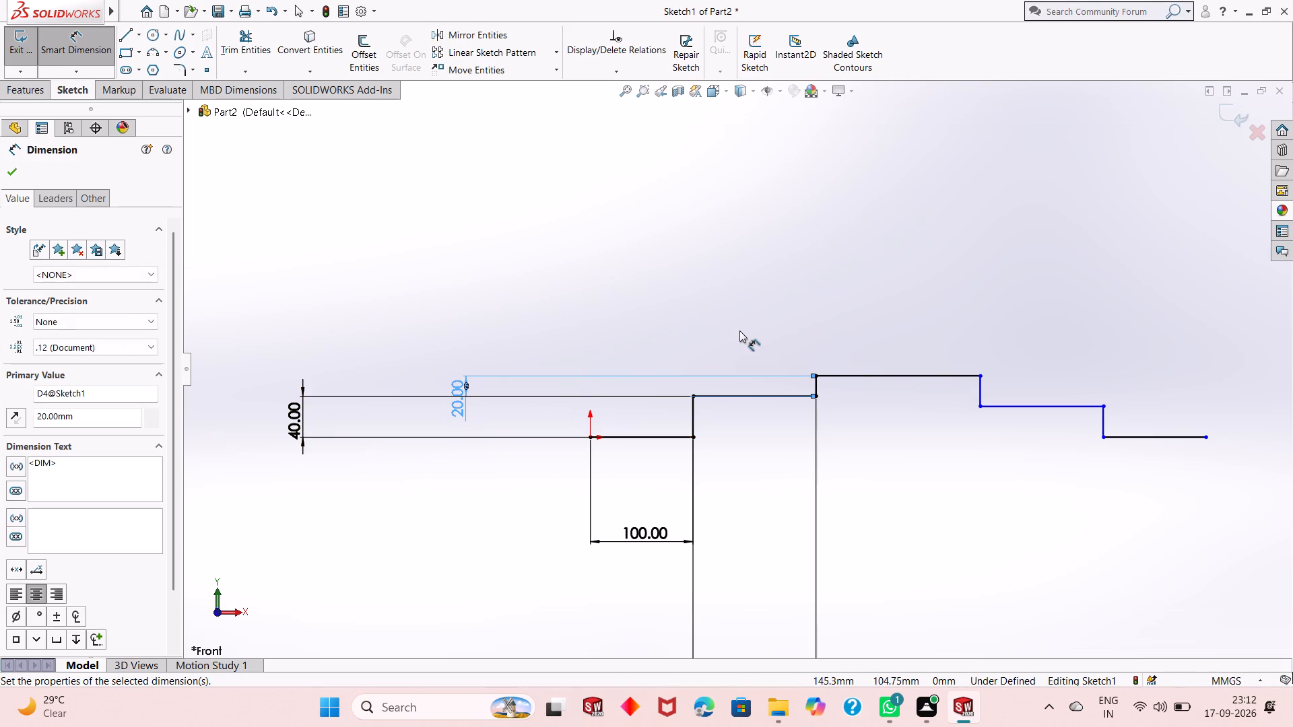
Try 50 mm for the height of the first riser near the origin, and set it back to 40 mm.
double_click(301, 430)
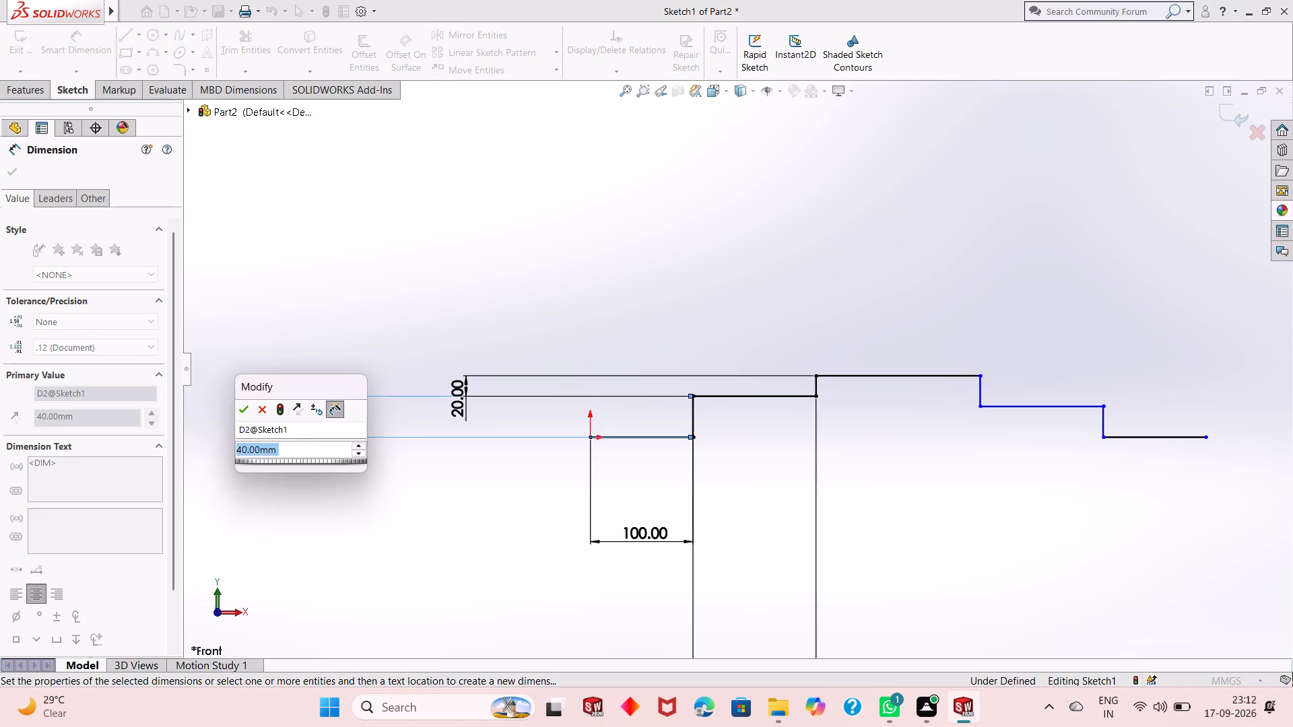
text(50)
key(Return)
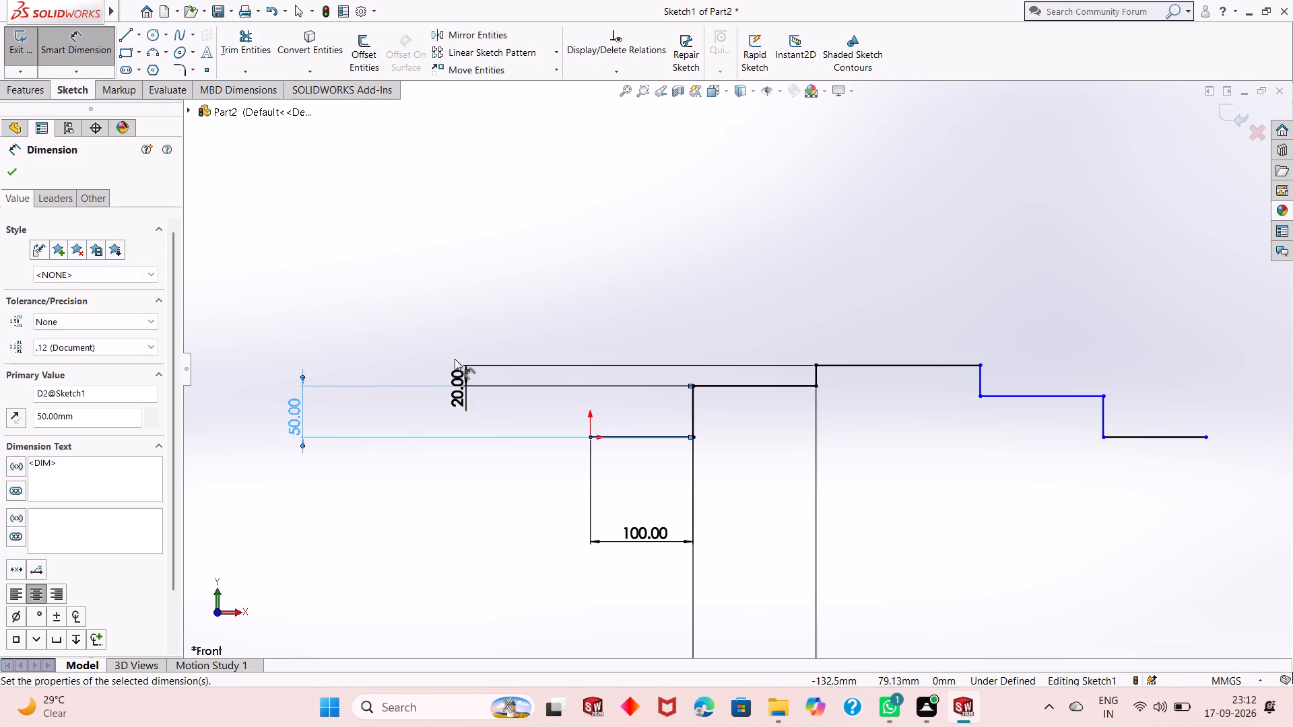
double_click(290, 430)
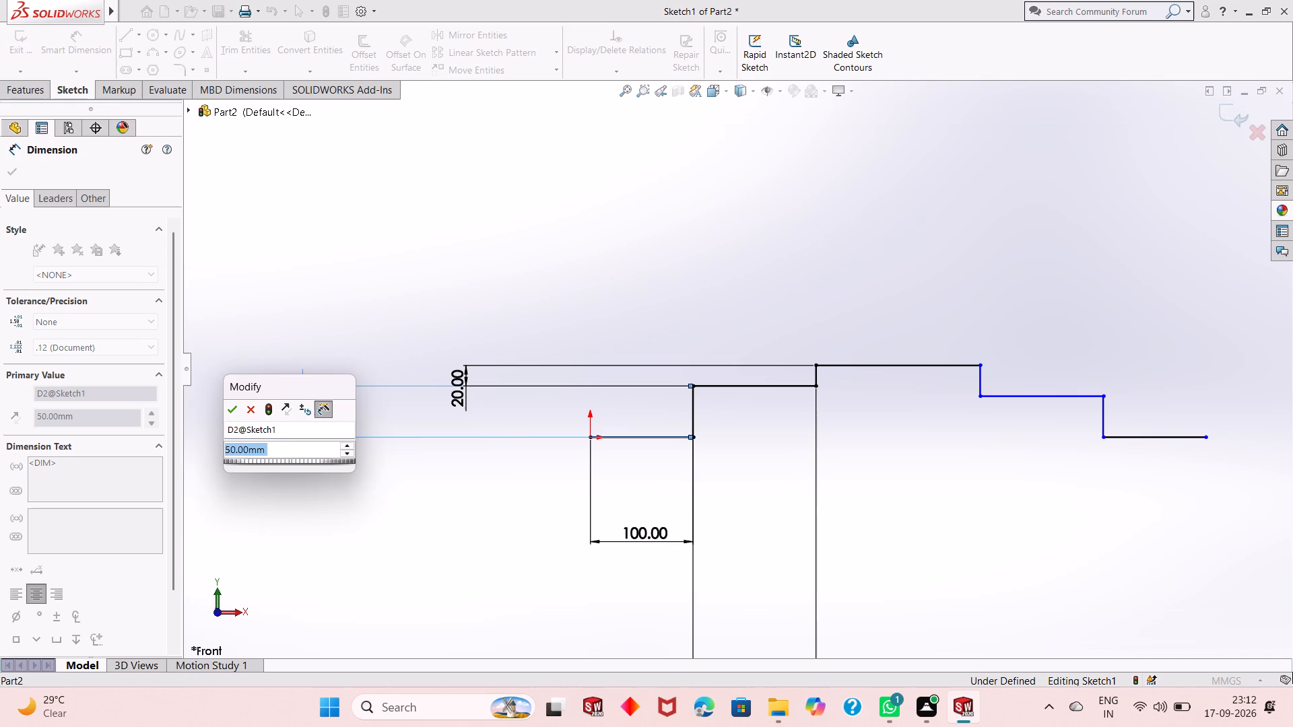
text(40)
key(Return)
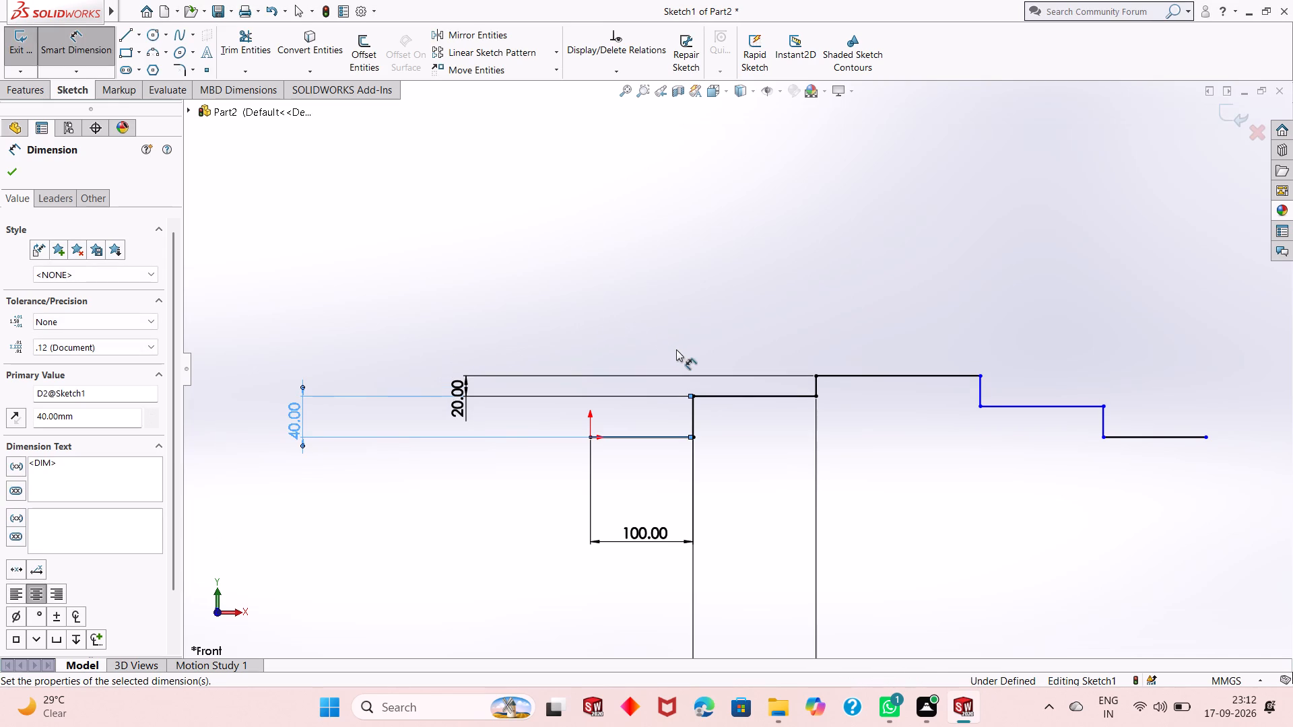
Add a 160 mm length dimension to the profile's top horizontal segment, placed below the profile.
click(941, 377)
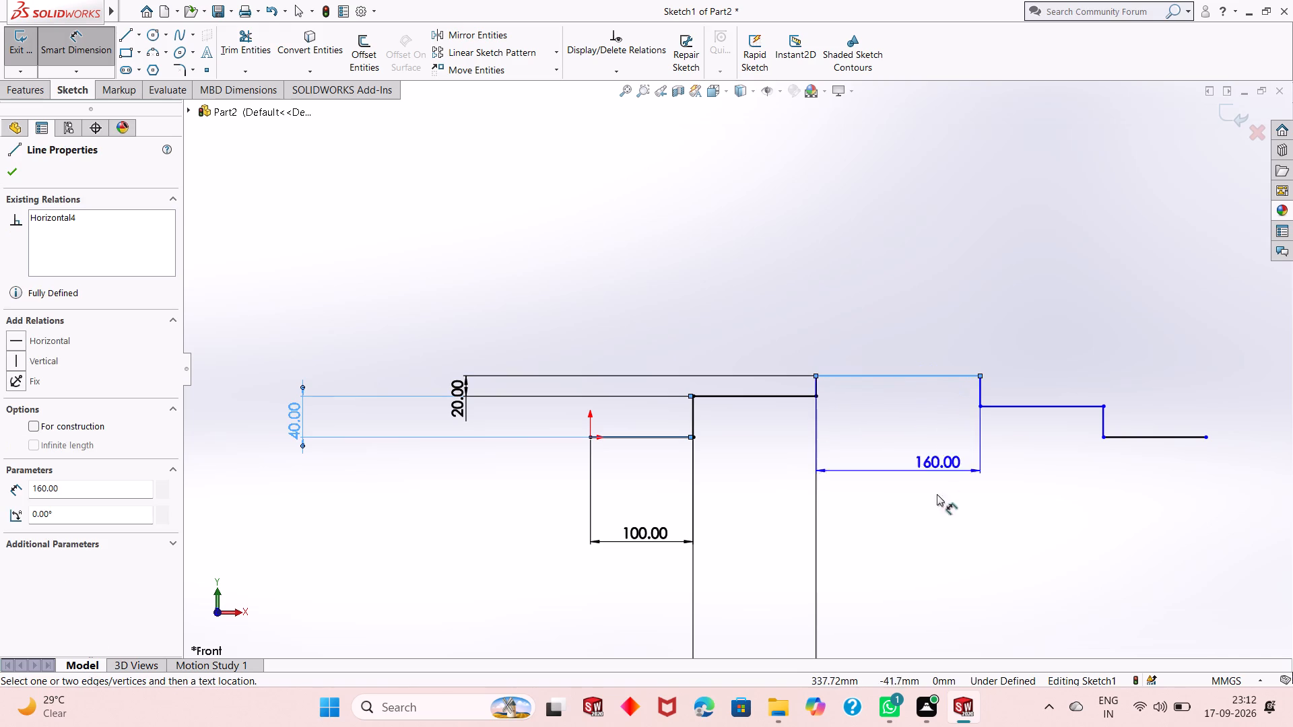
click(937, 579)
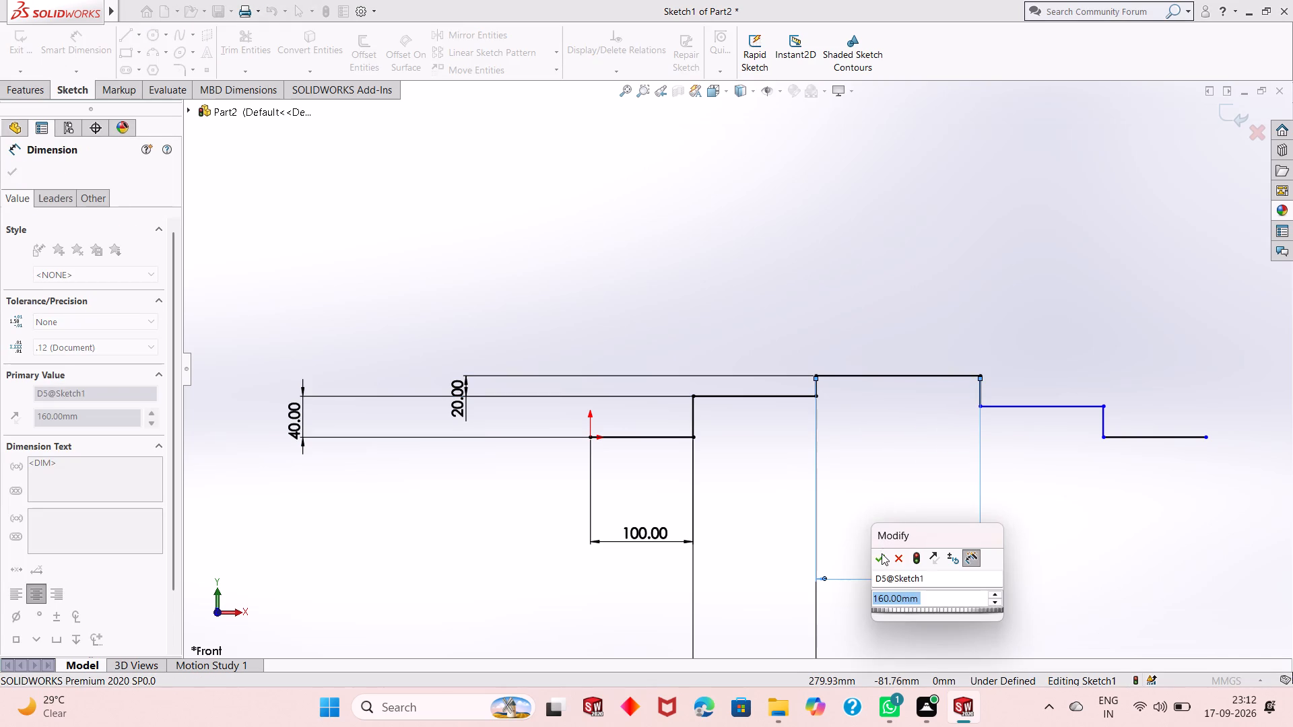
click(878, 557)
Dimension the short vertical edge descending from the far end of the top segment and set it to 20 mm.
drag(980, 386, 1292, 376)
click(1228, 383)
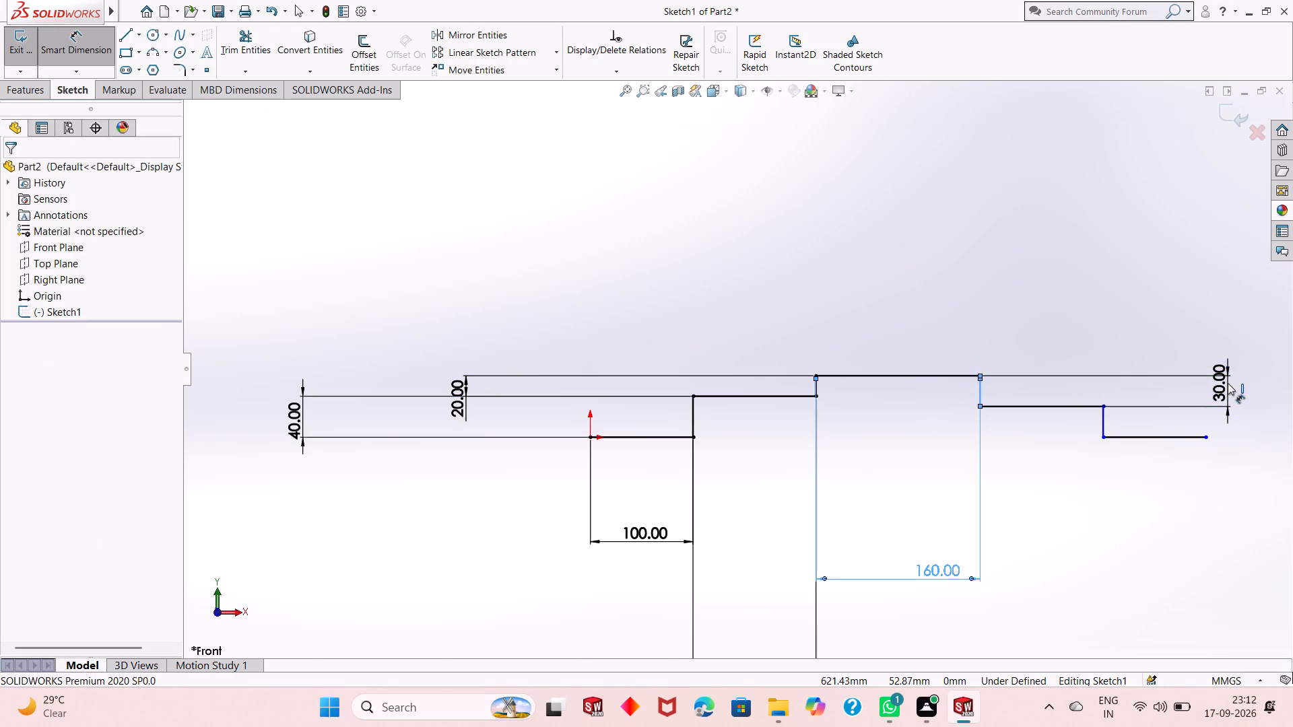
text(20)
key(Return)
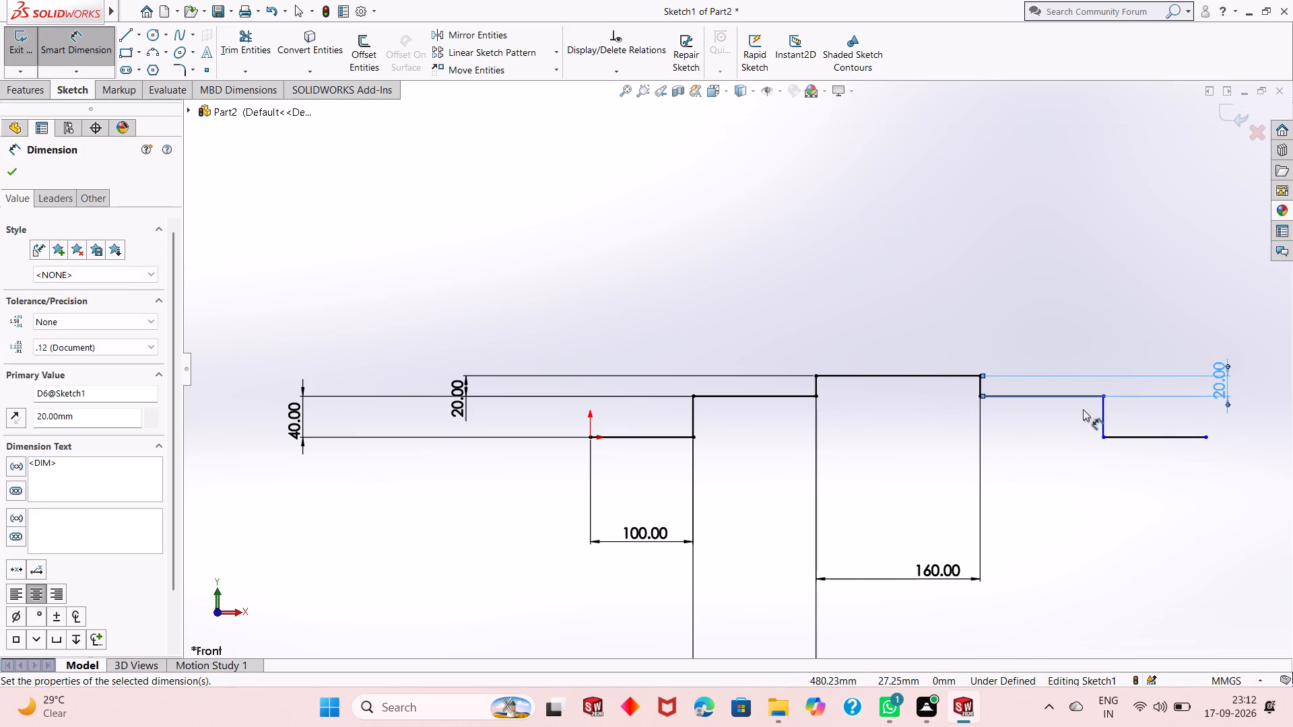
Add a 120 mm length dimension to the horizontal step on the far side of the top segment.
click(1065, 392)
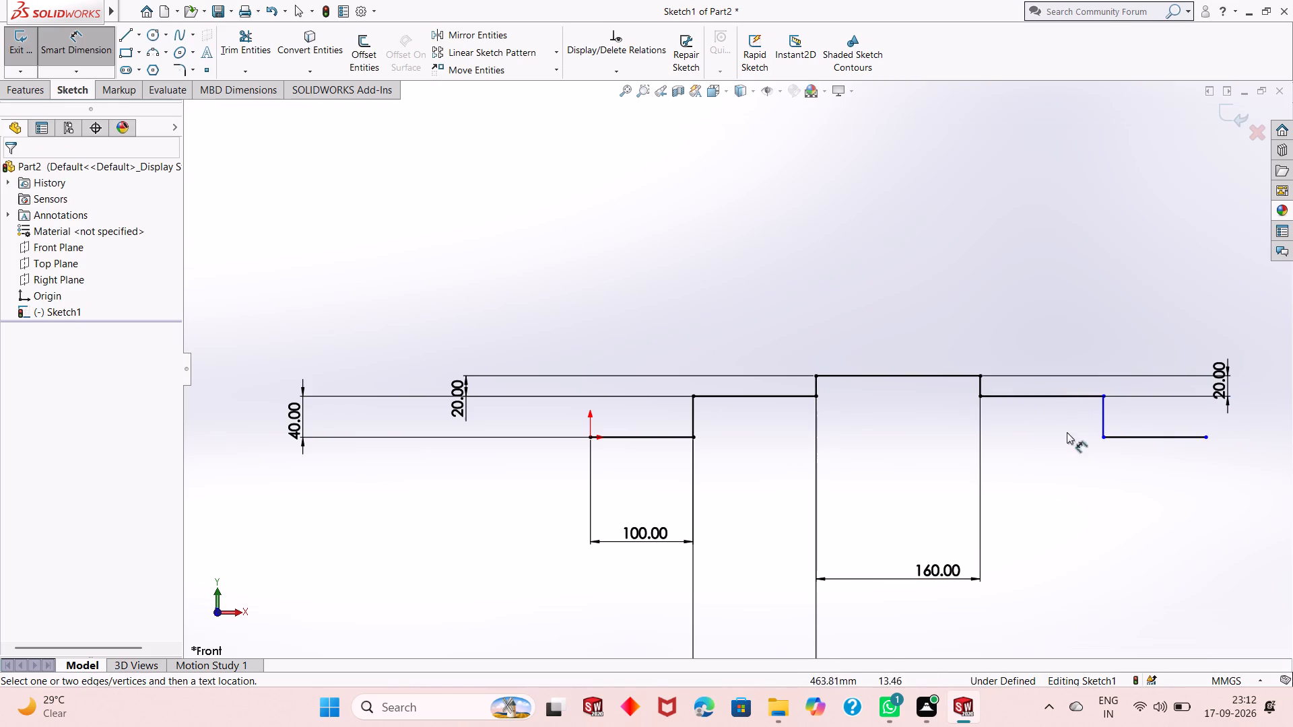
click(1071, 396)
click(1080, 576)
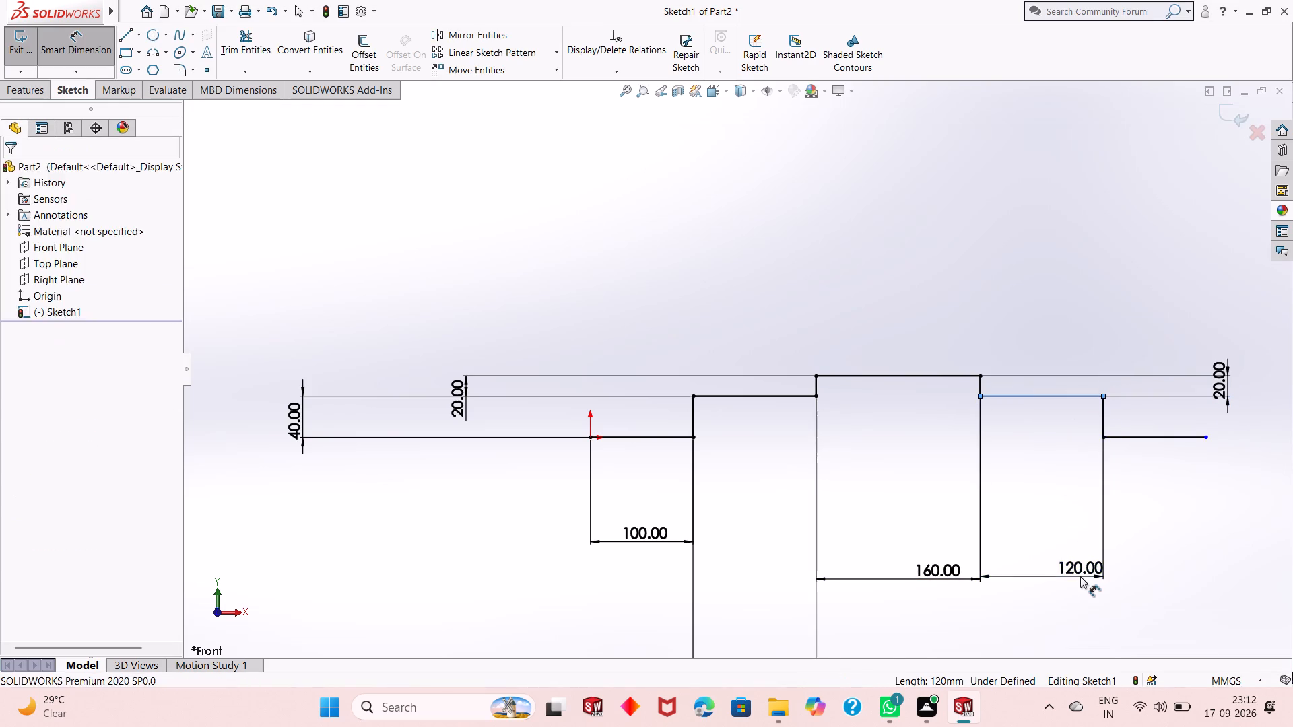
click(1023, 550)
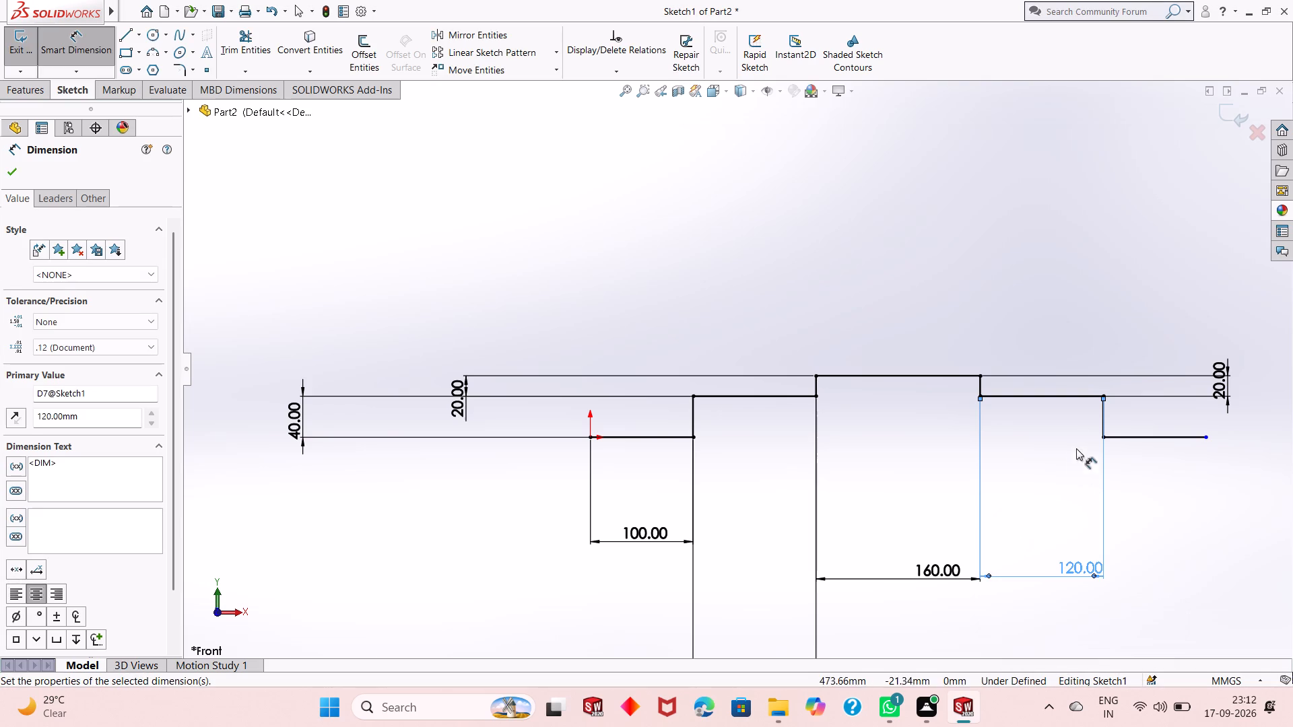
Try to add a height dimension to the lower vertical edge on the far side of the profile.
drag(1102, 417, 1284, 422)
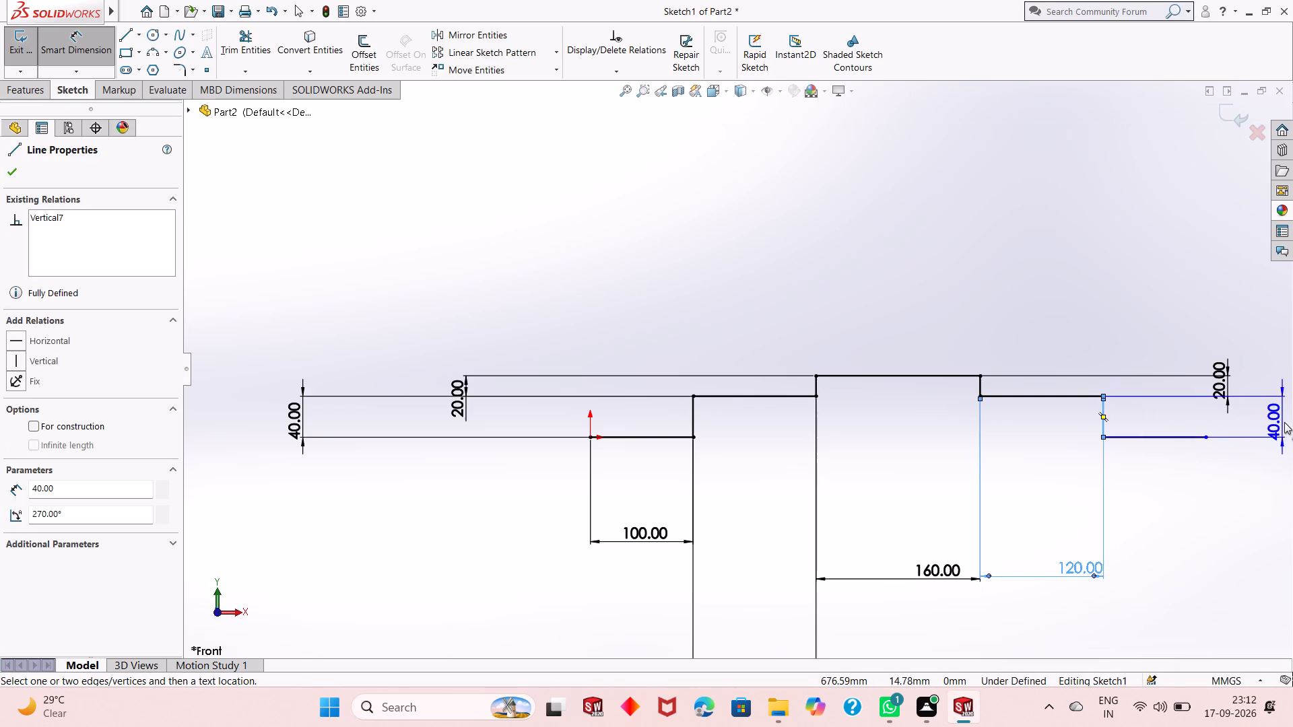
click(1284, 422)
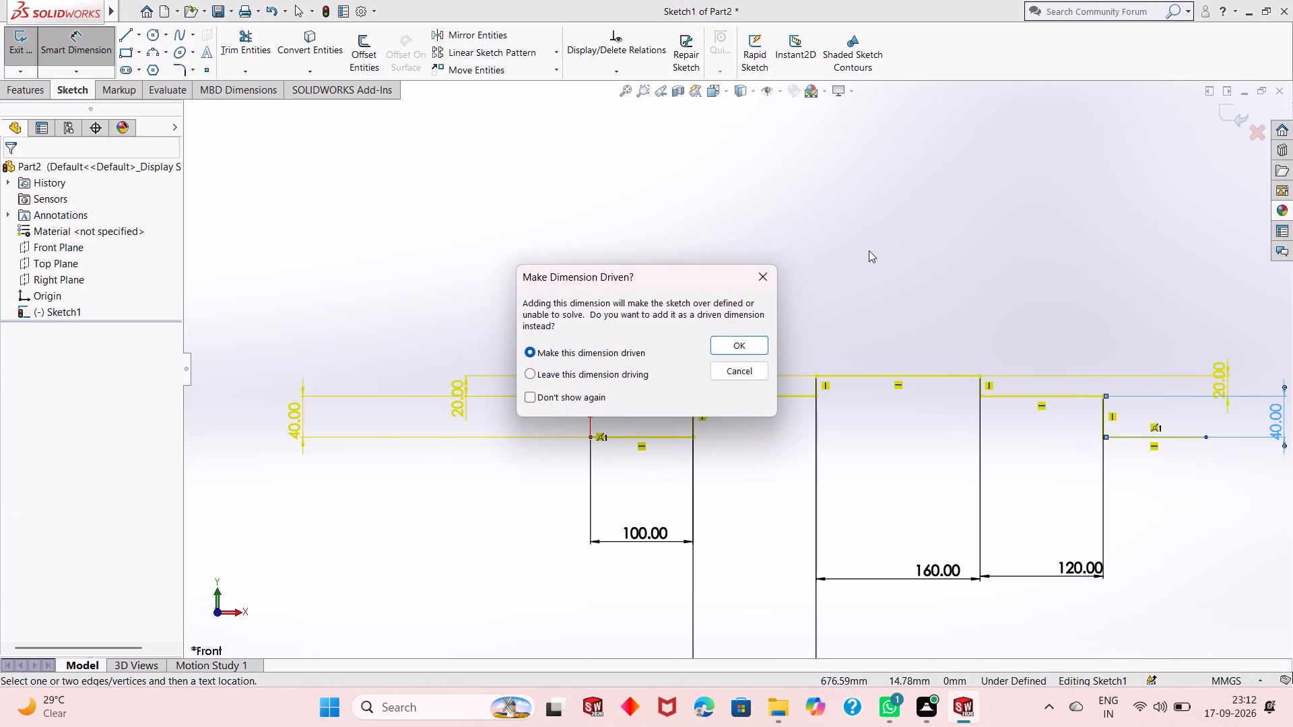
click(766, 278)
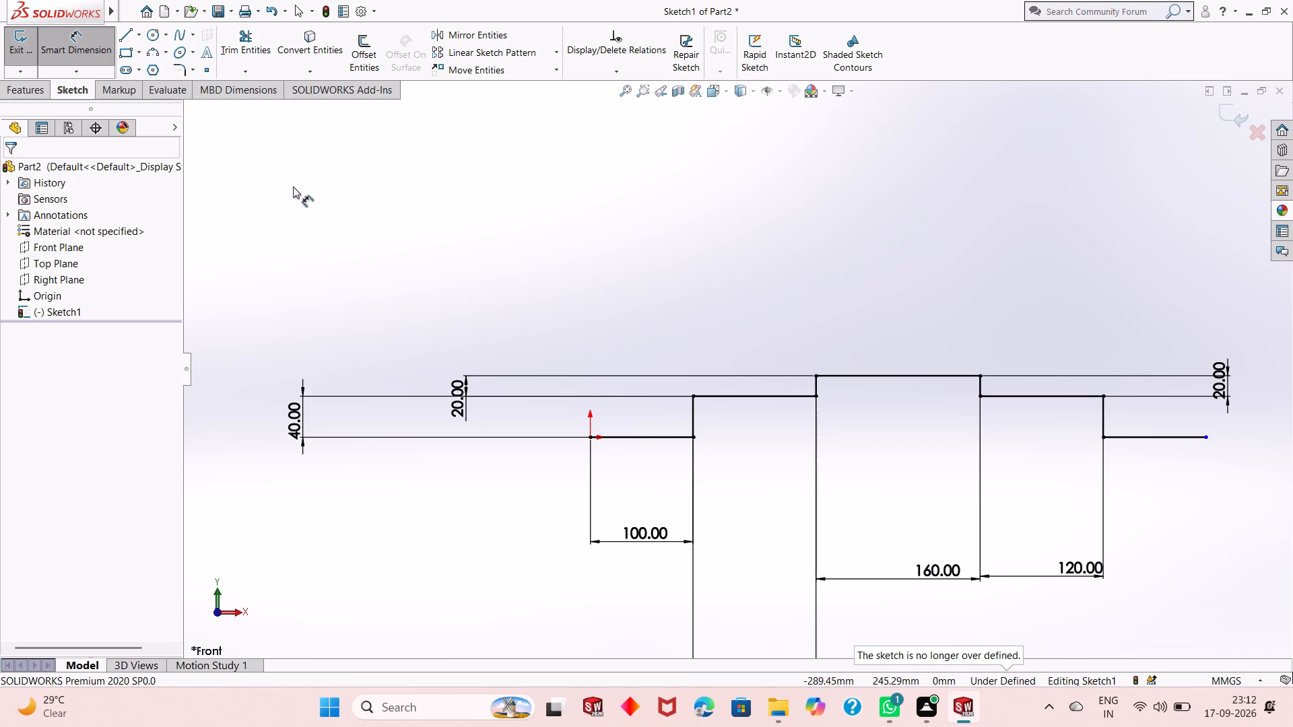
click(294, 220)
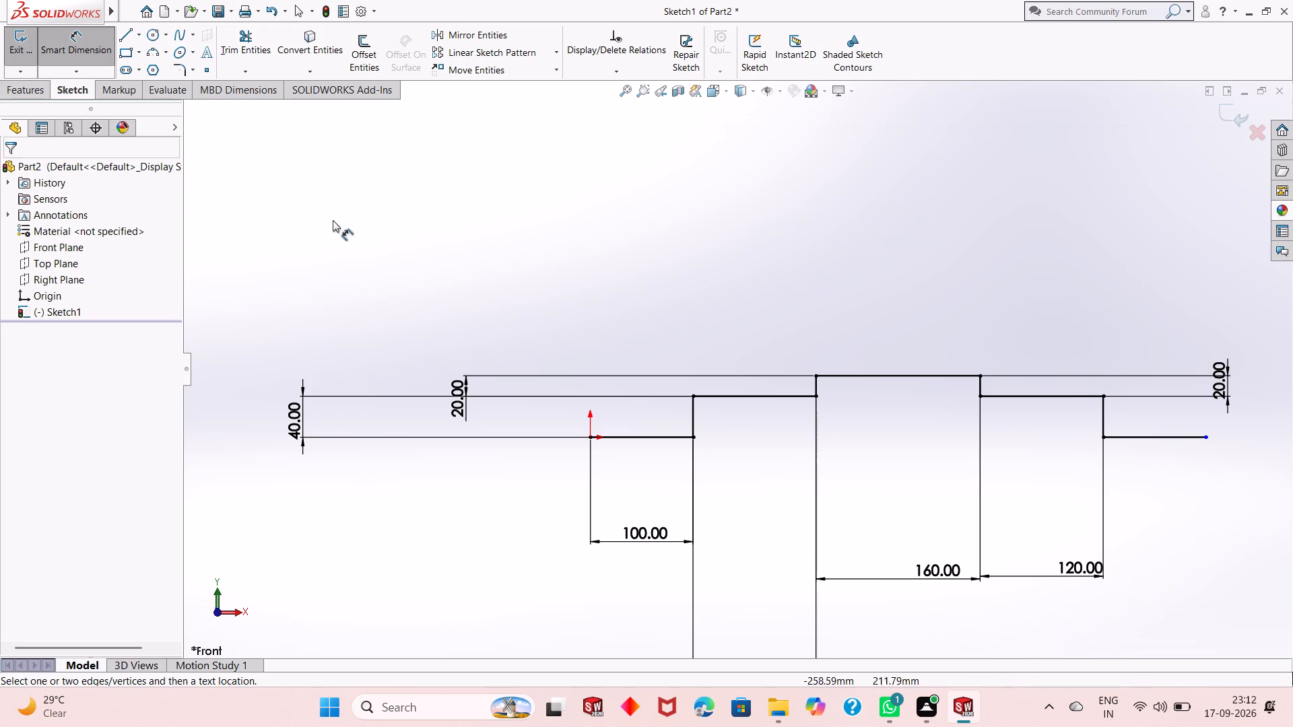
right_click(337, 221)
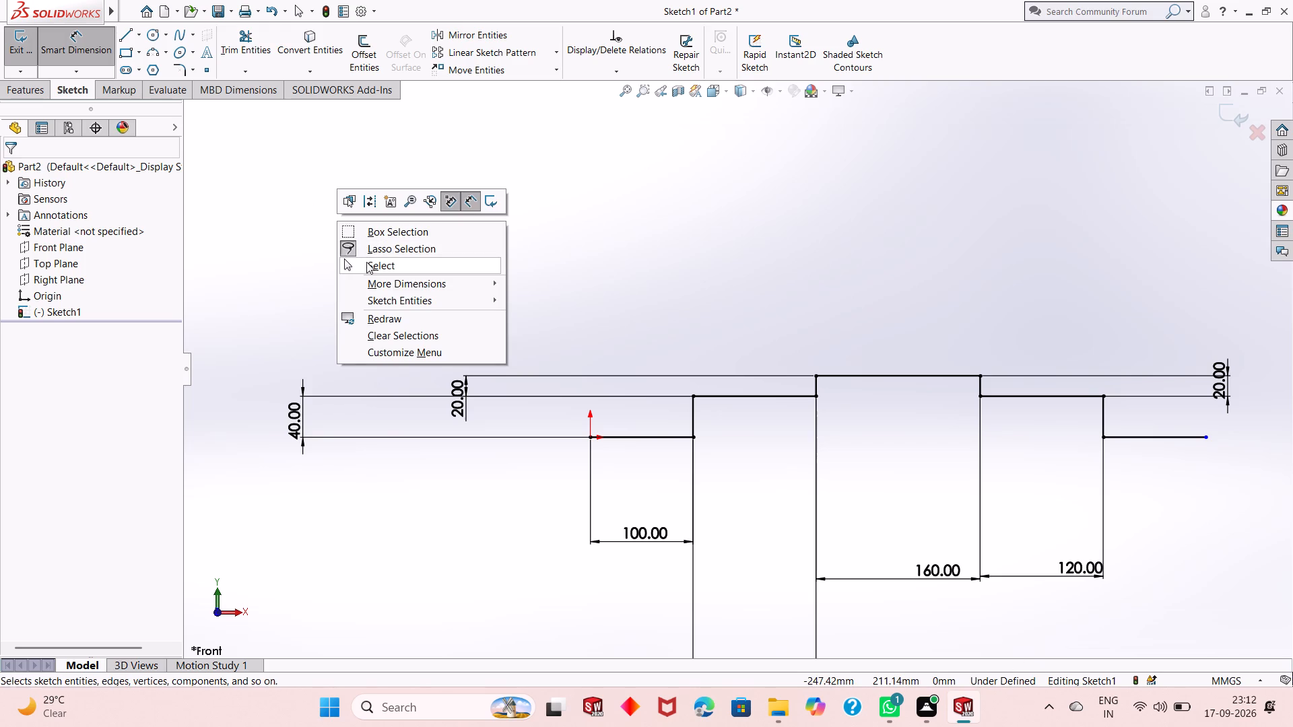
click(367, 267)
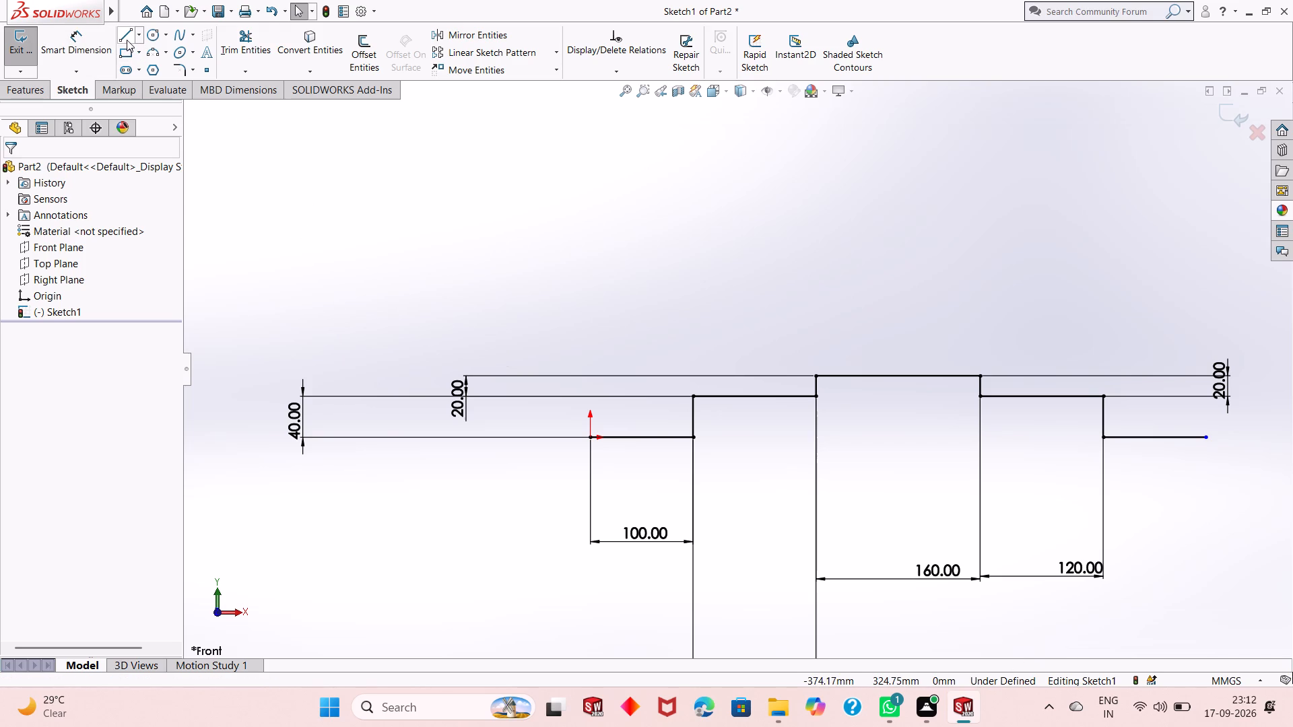
Close the profile with lines: 100 mm up from the open far end, horizontally back above the origin, and down to the origin.
click(125, 36)
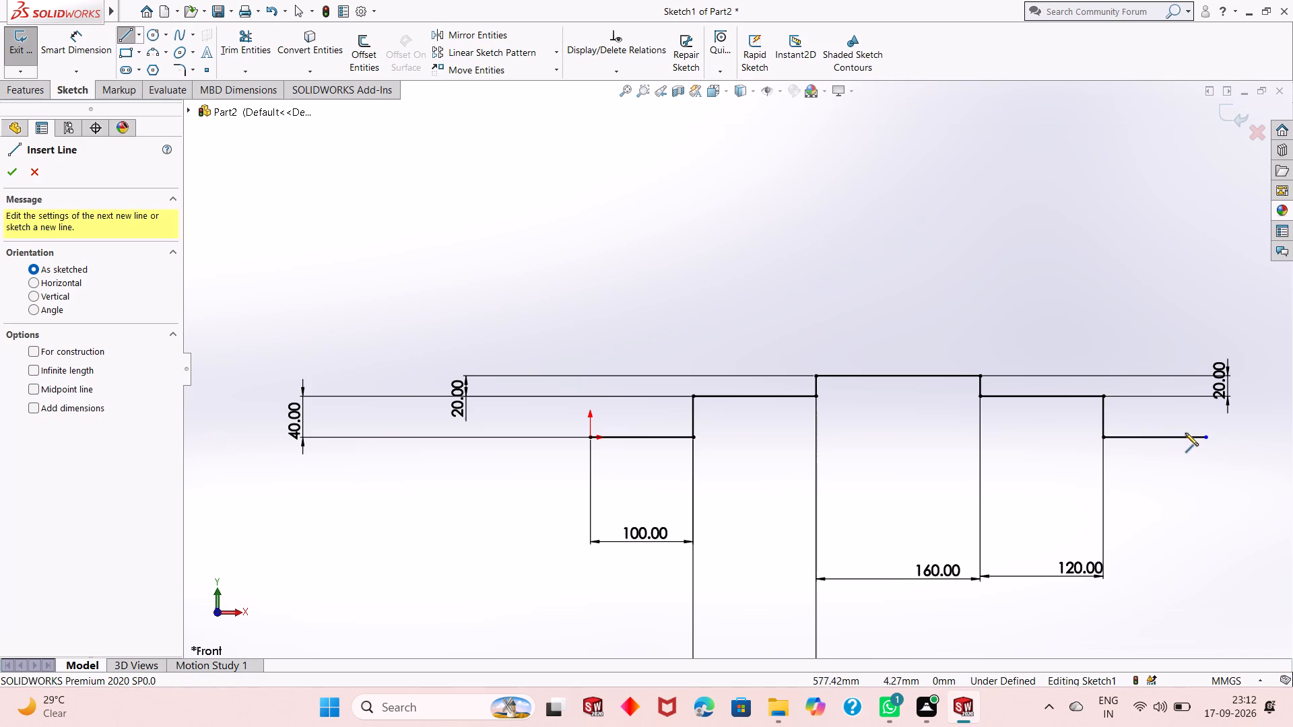
click(1206, 438)
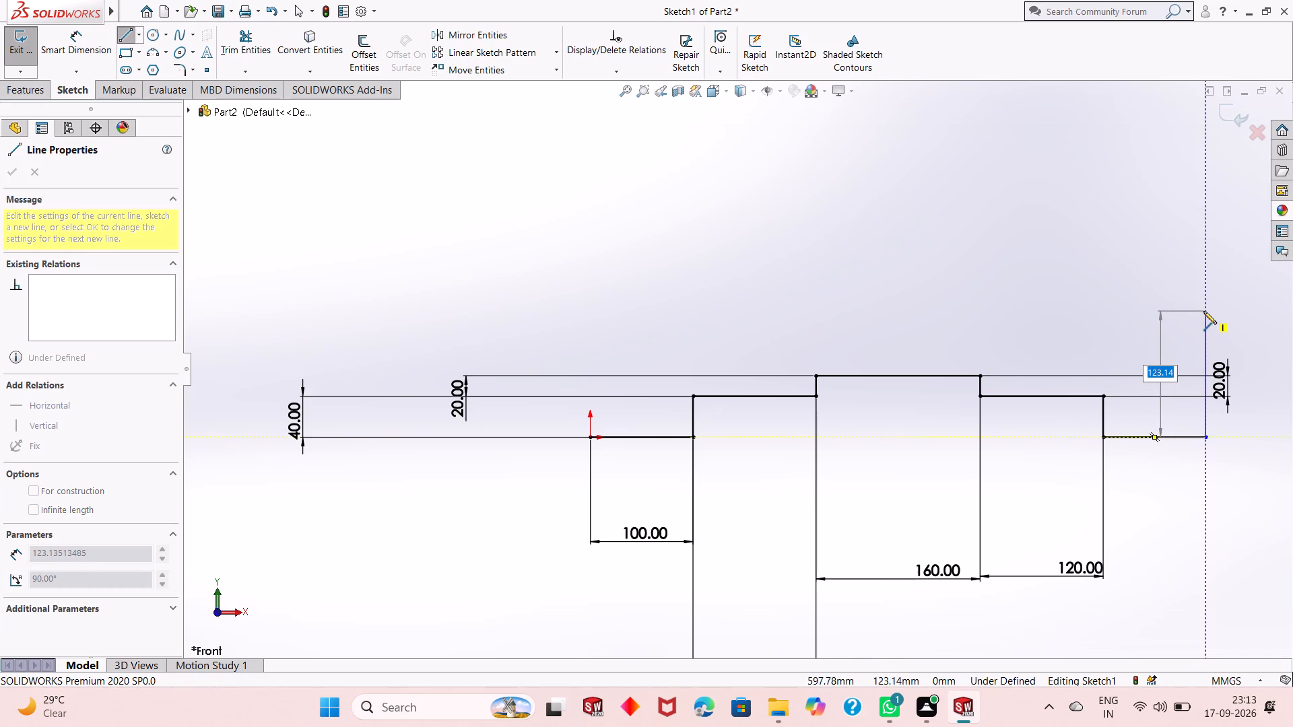
text(100)
key(Return)
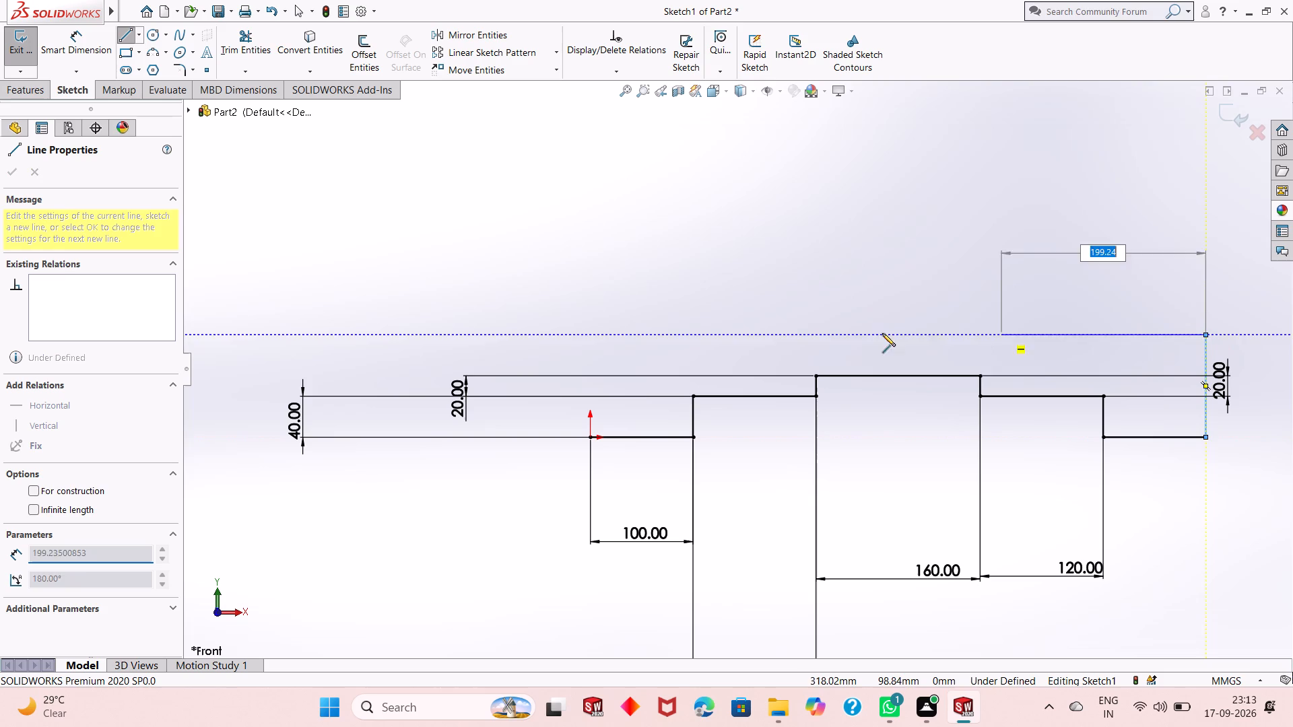
click(587, 337)
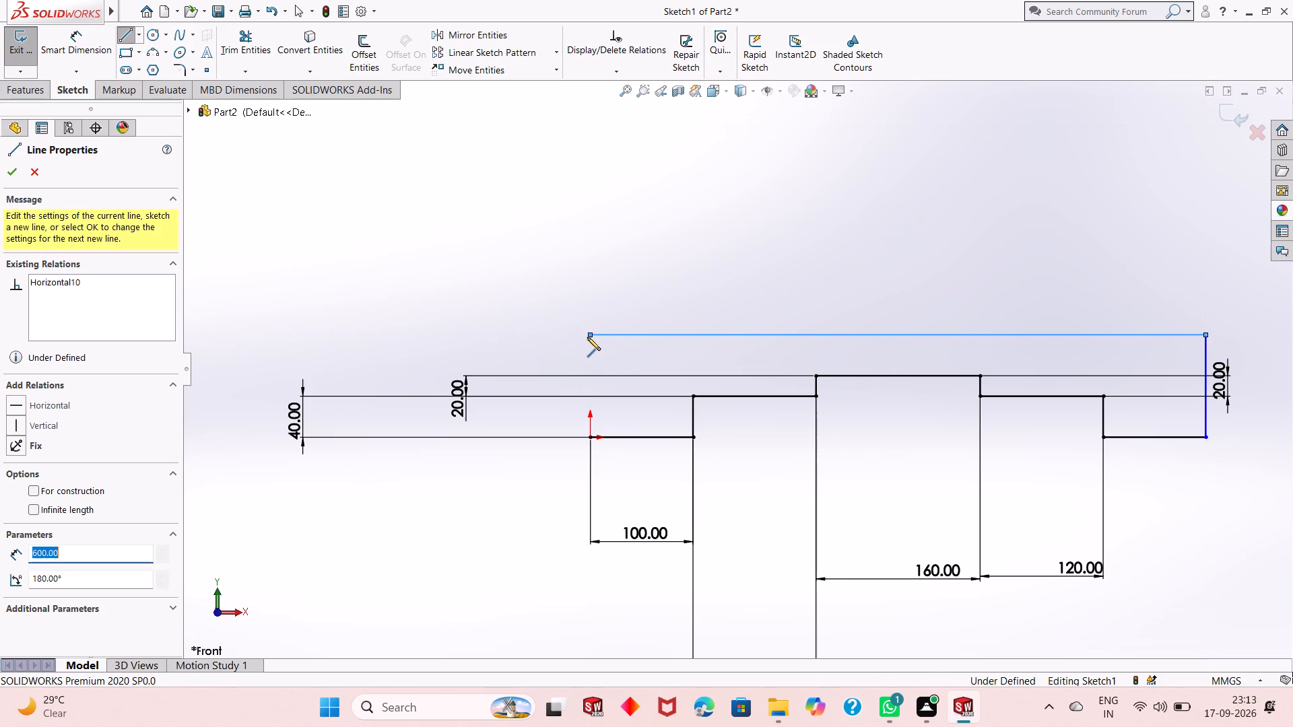
click(590, 436)
key(Escape)
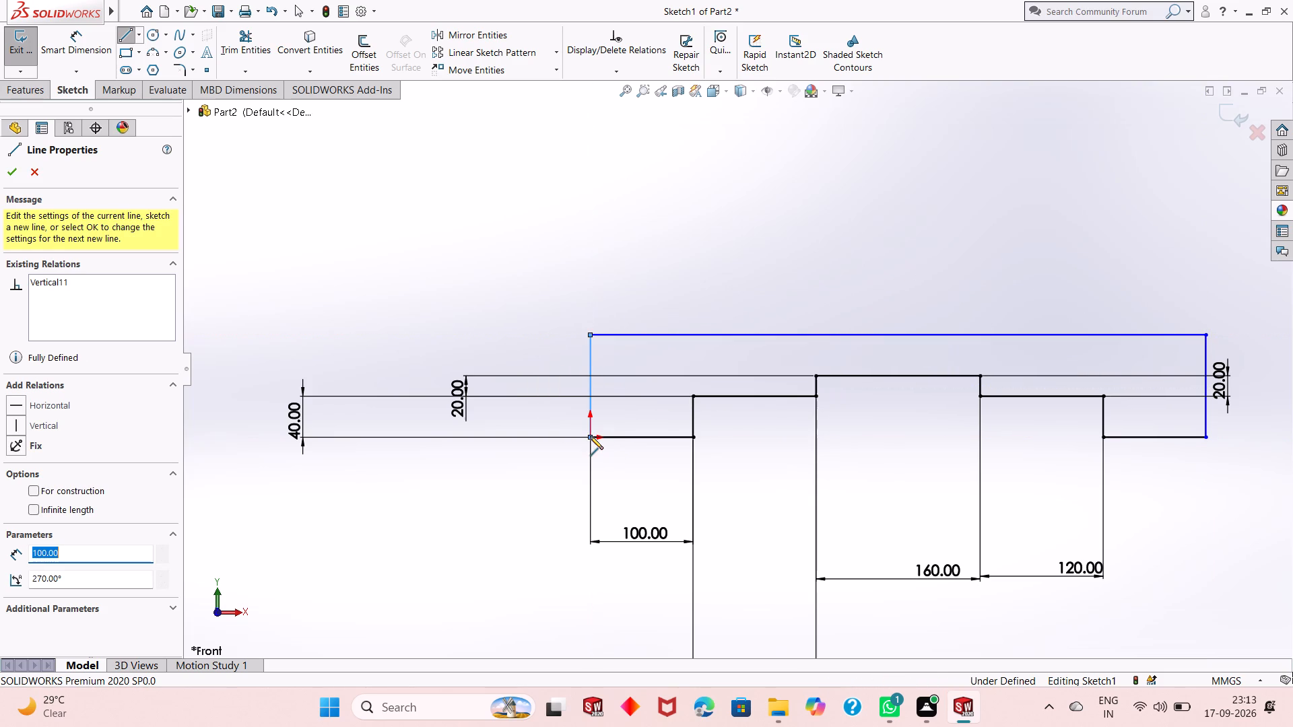
click(7, 170)
Add a 100 mm height dimension to the vertical edge at the origin, placed outside the profile.
click(75, 52)
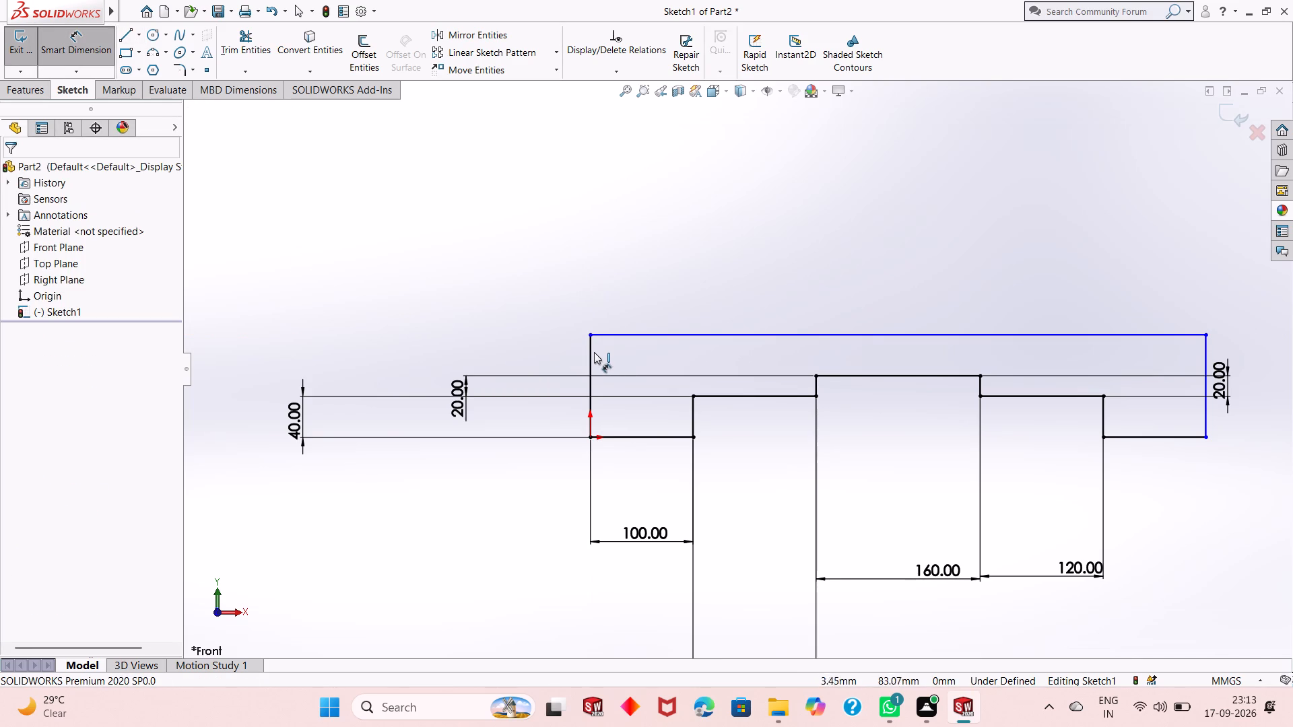
drag(593, 351, 496, 341)
click(496, 341)
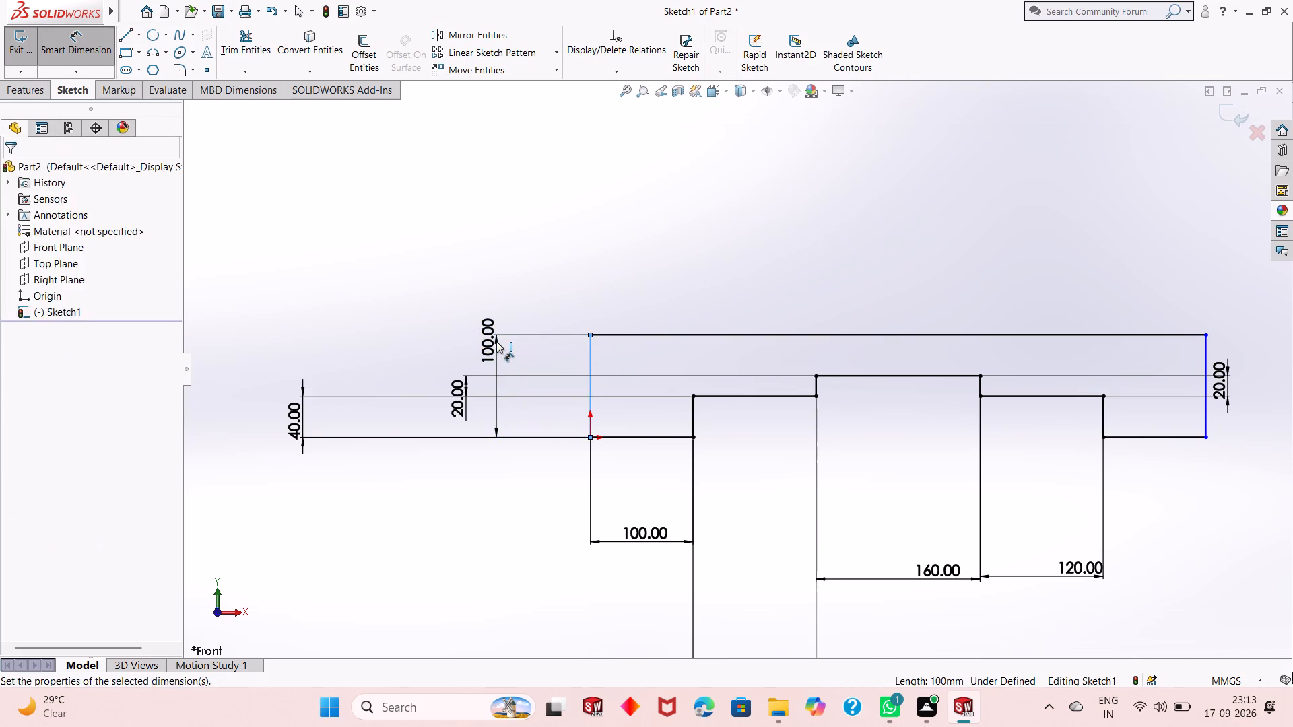
click(437, 326)
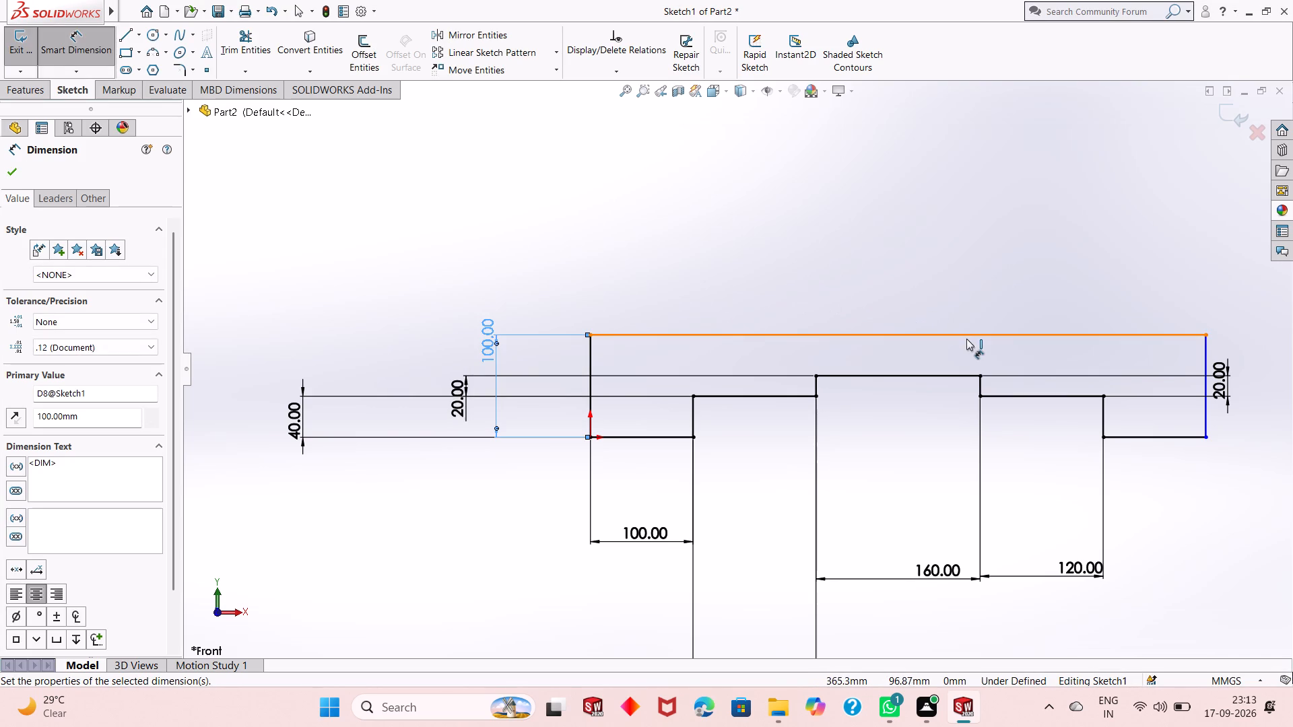
Add a 600 mm length dimension to the long top edge of the closed profile, placed above it.
drag(966, 337, 961, 292)
click(961, 292)
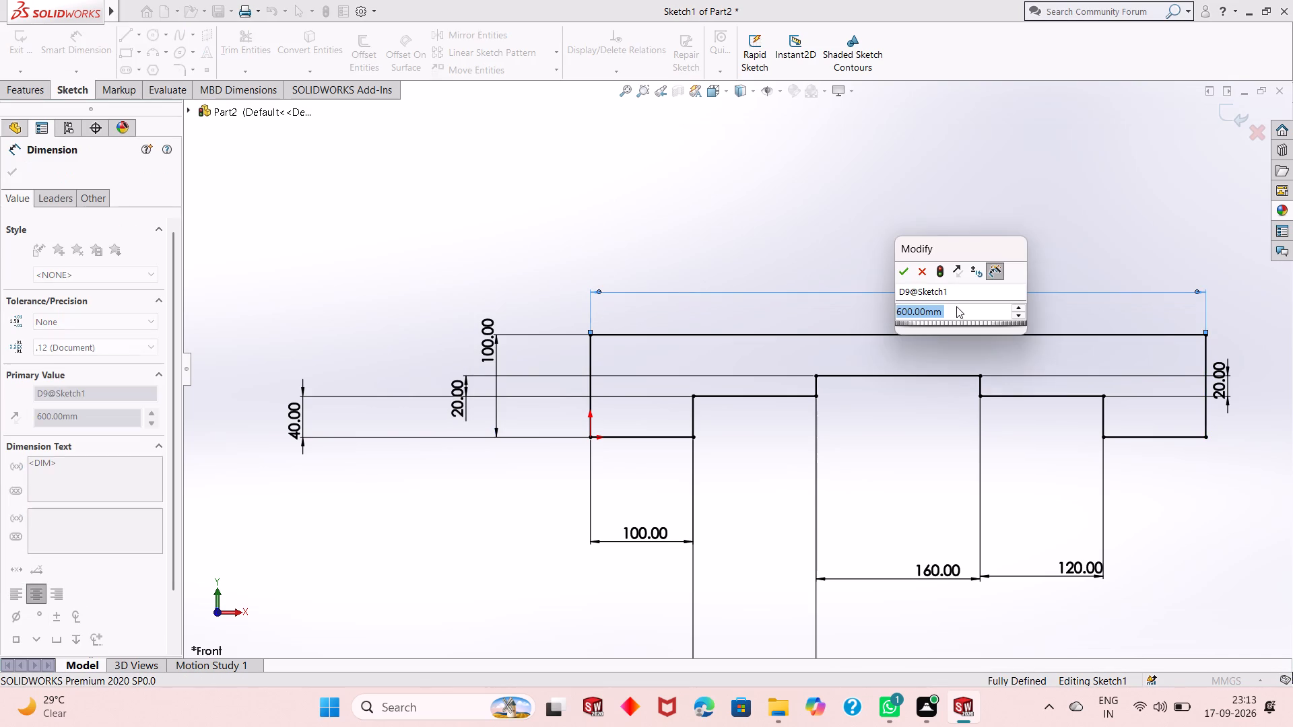
click(896, 271)
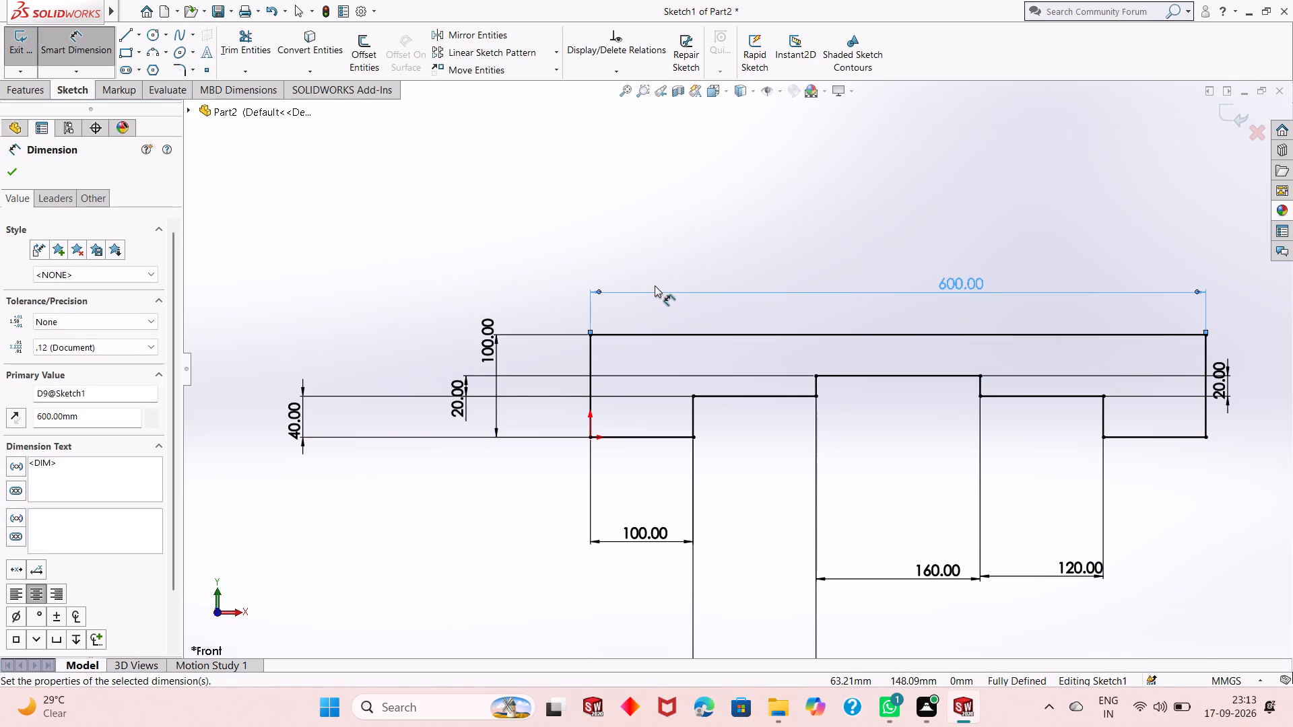
right_click(655, 285)
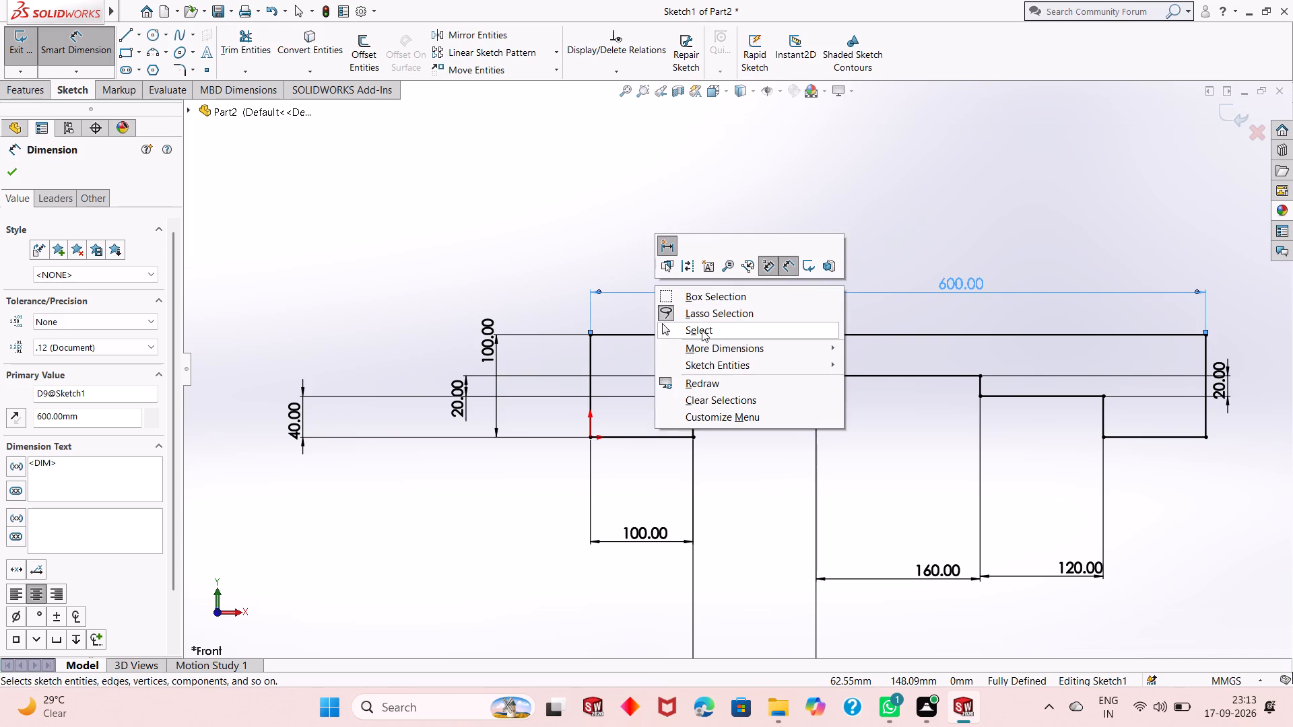
click(702, 330)
Examine the closed profile and its dimensions.
ctrl+scroll(576, 213, down, 2)
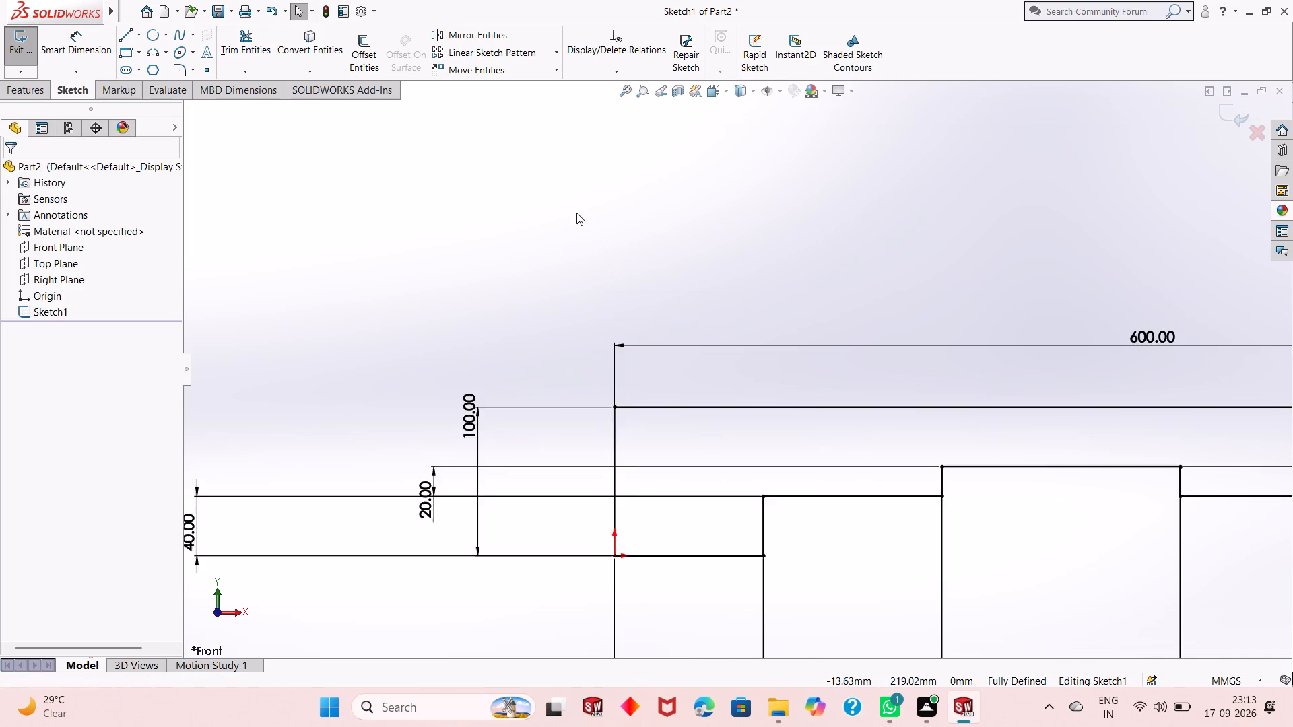
ctrl+scroll(576, 213, up, 5)
ctrl+scroll(966, 544, up, 1)
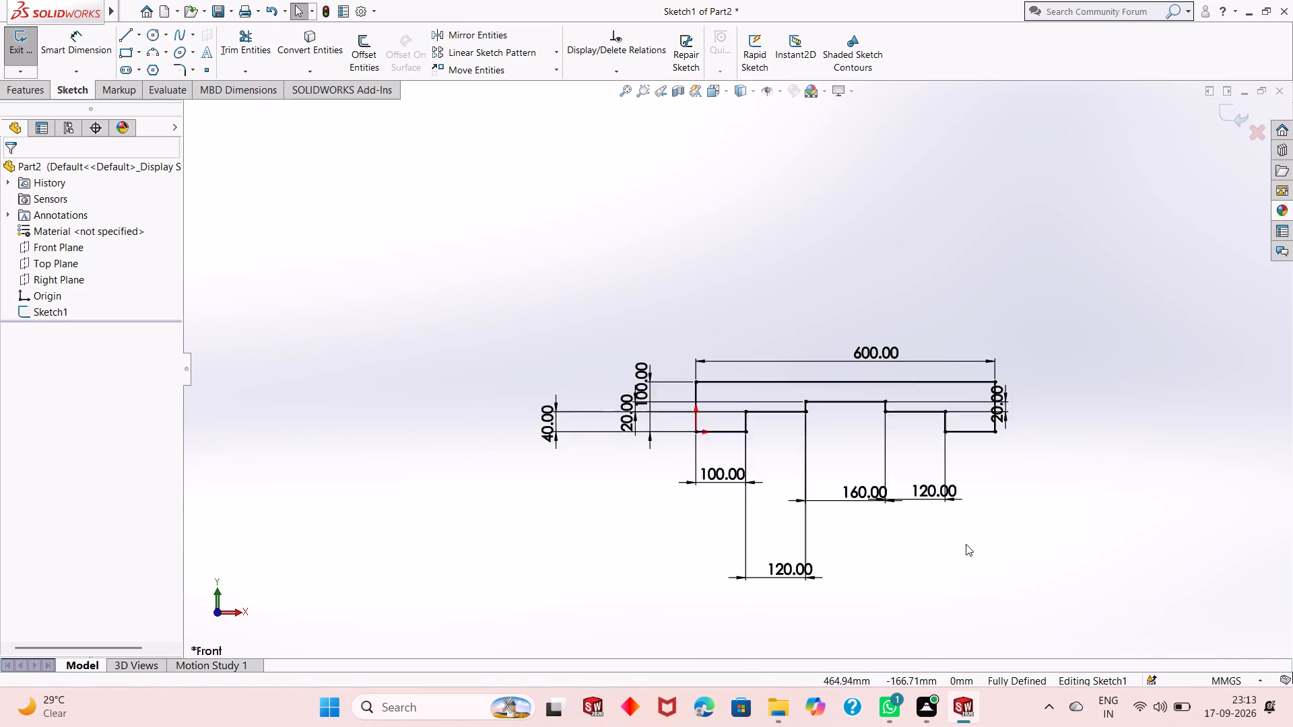
ctrl+scroll(966, 544, up, 1)
ctrl+scroll(966, 544, down, 5)
ctrl+scroll(966, 544, up, 3)
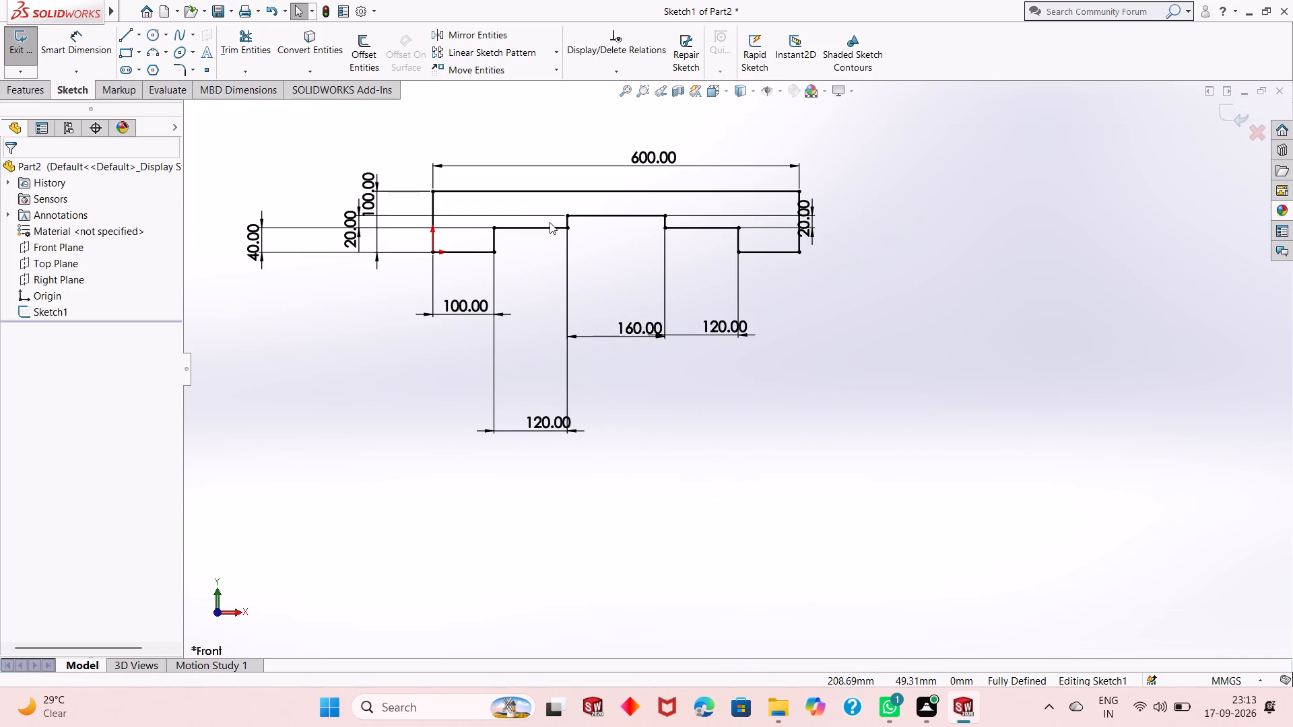
ctrl+scroll(570, 178, down, 4)
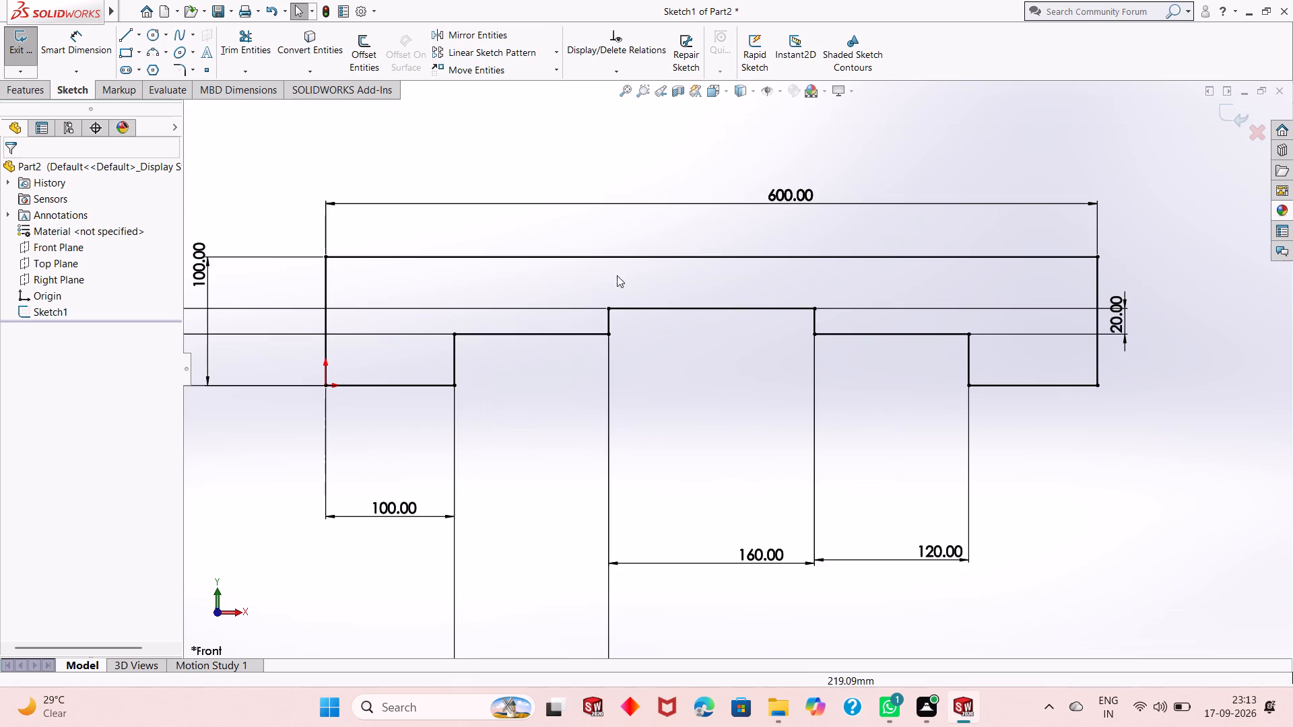
ctrl+scroll(624, 296, up, 3)
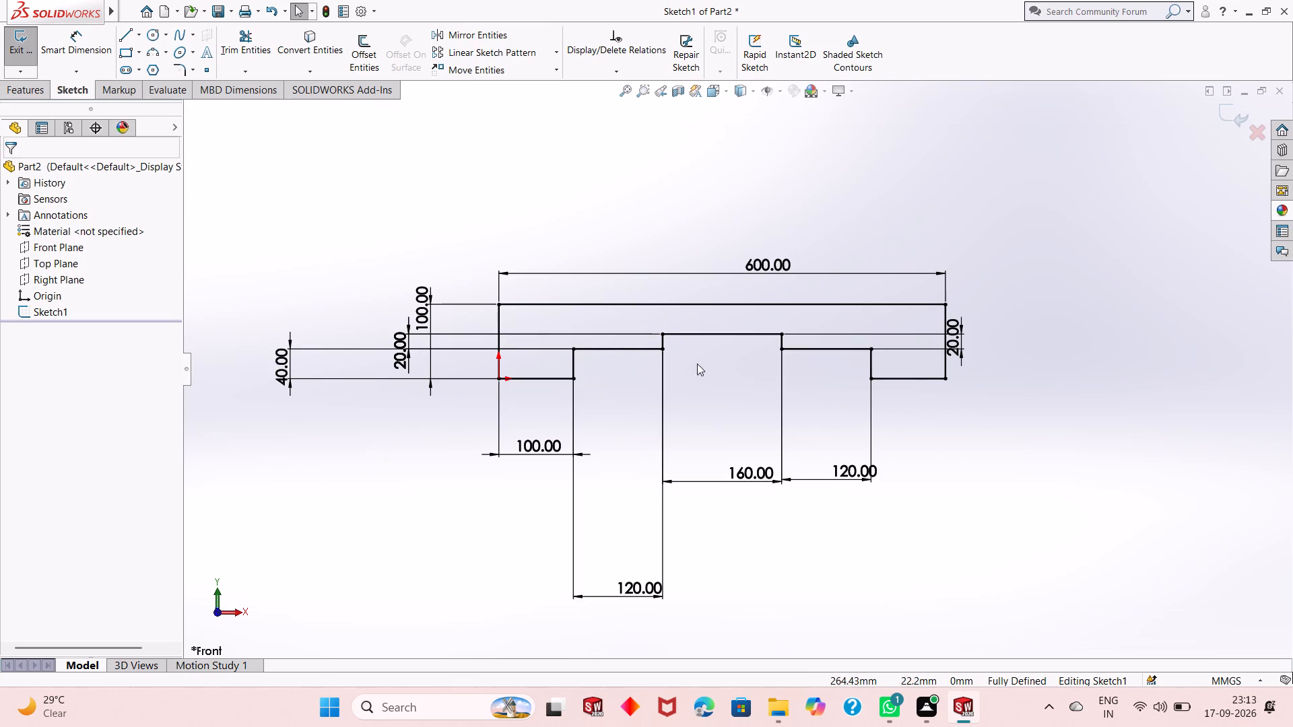
Extrude the closed profile as a blind boss to a depth of 960 mm in the reversed direction.
click(40, 88)
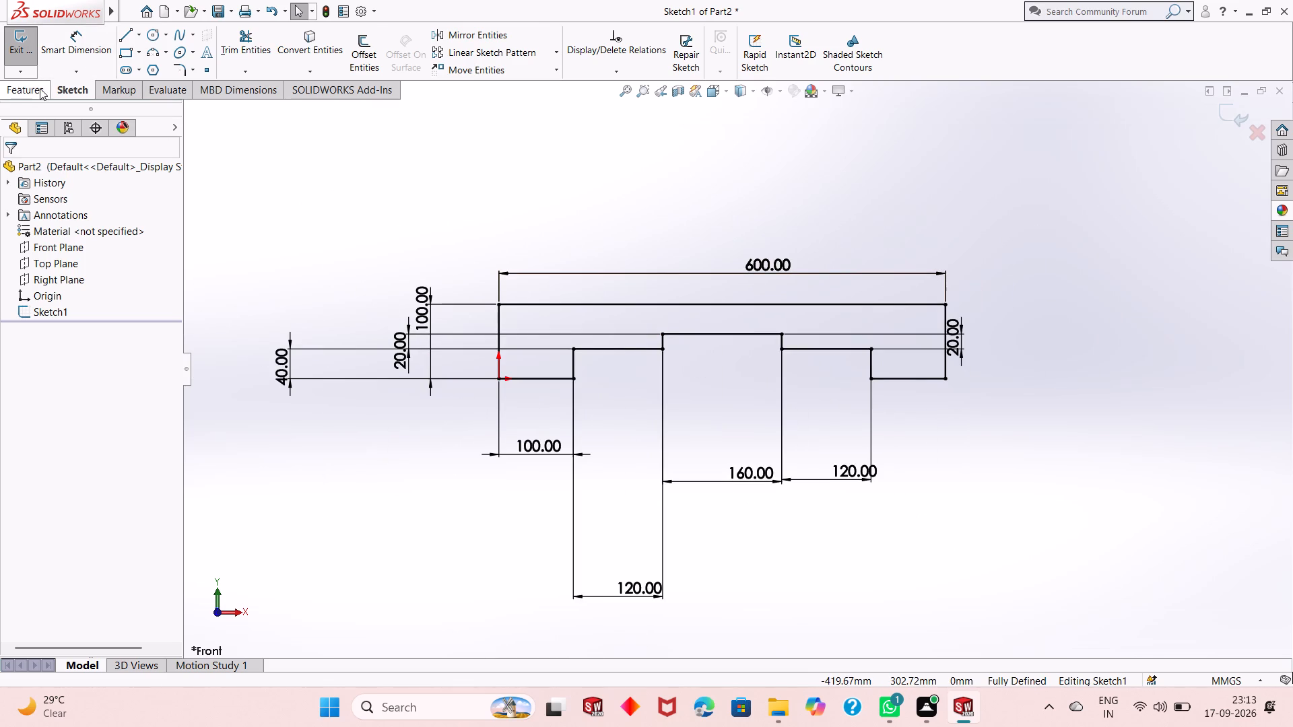
click(34, 53)
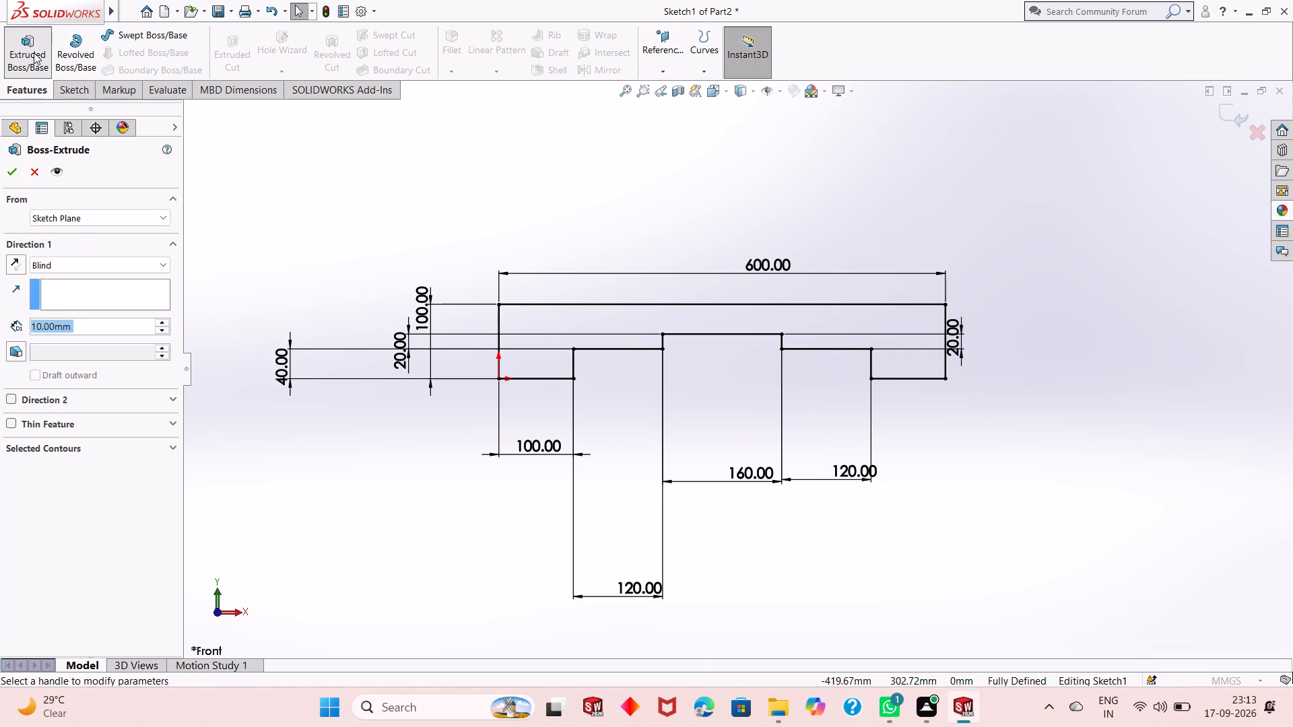
click(14, 271)
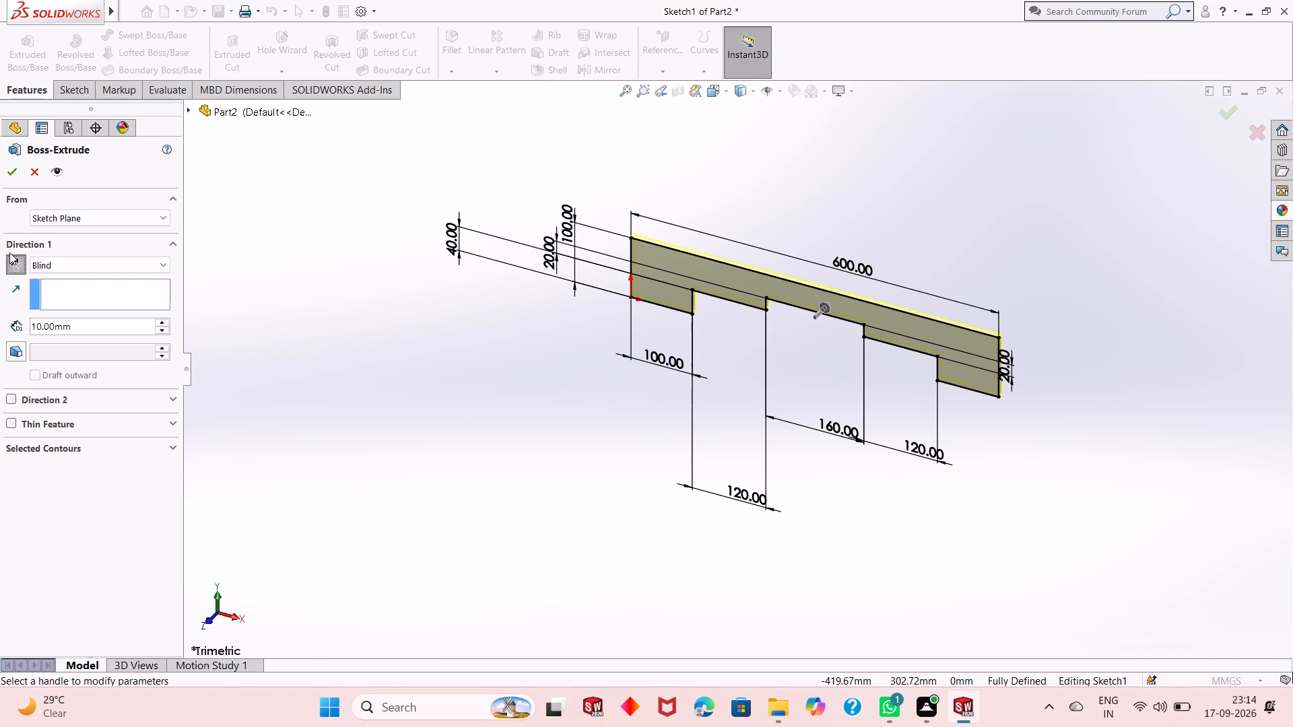
double_click(75, 323)
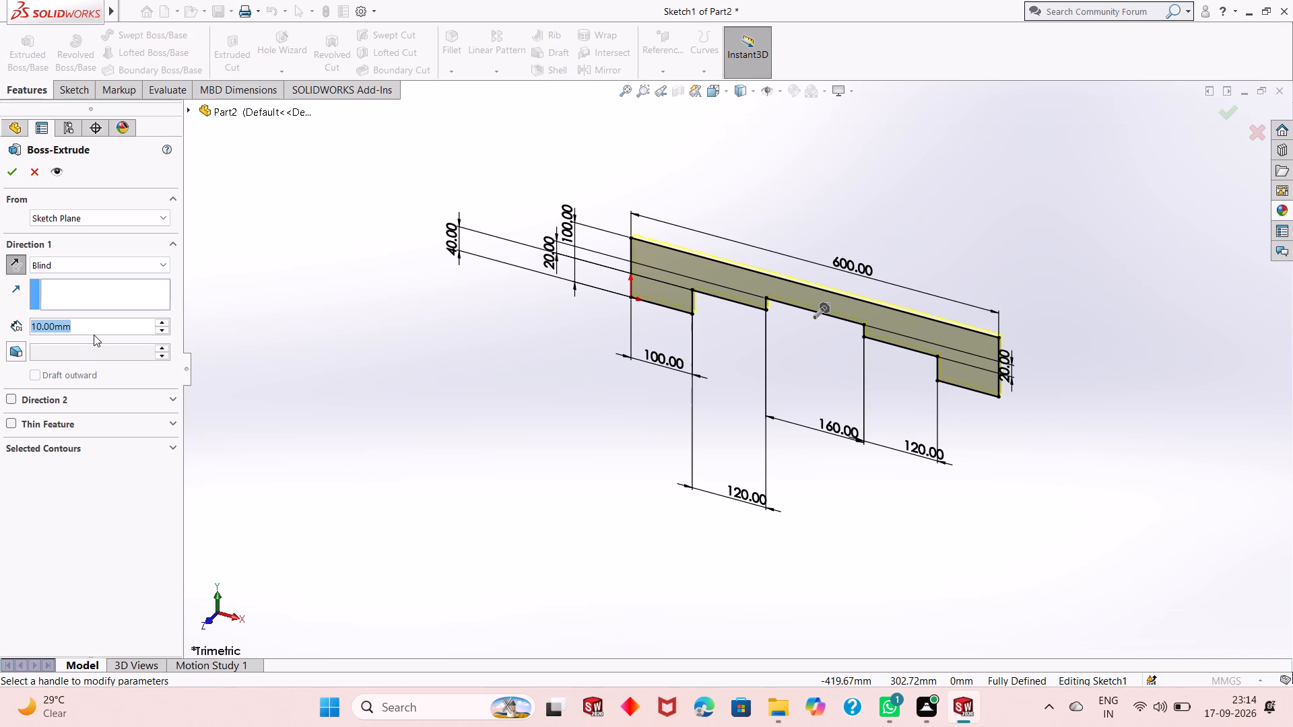
text(960)
key(Return)
click(5, 176)
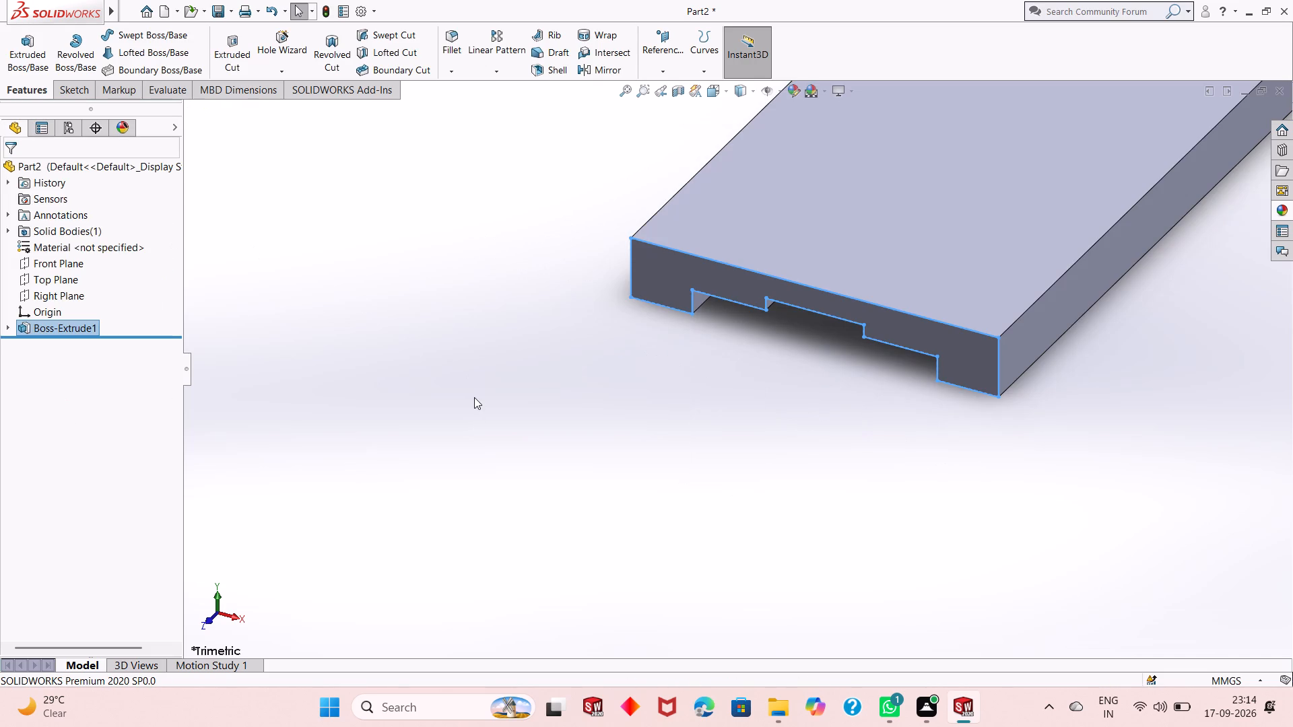
Examine the extruded stepped plate and its large top face.
ctrl+scroll(474, 397, up, 3)
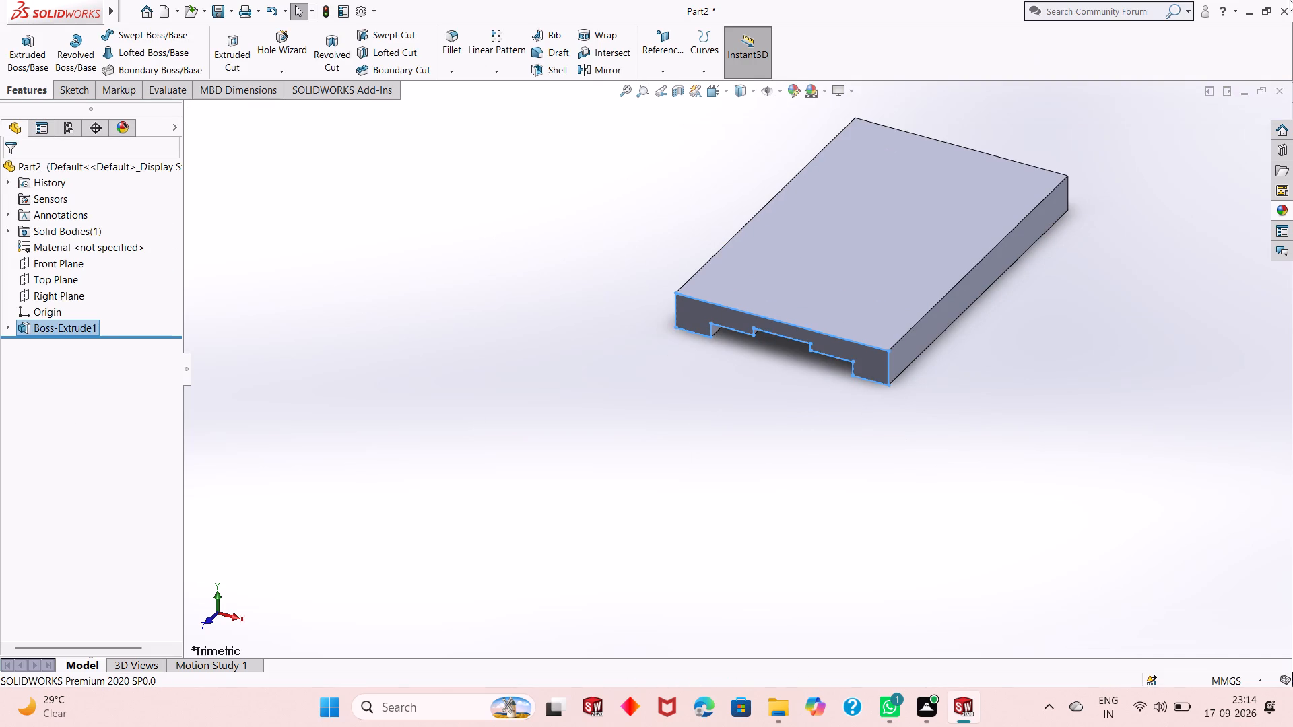
ctrl+scroll(1094, 139, down, 3)
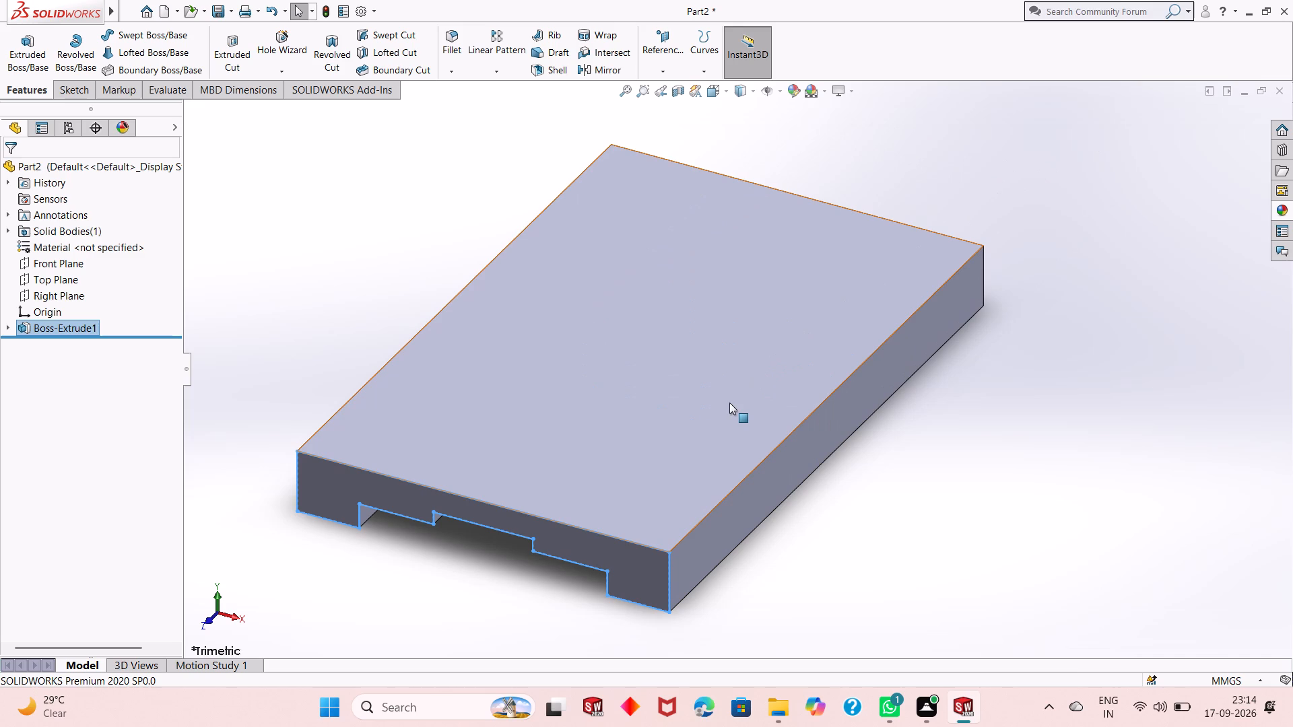
click(667, 370)
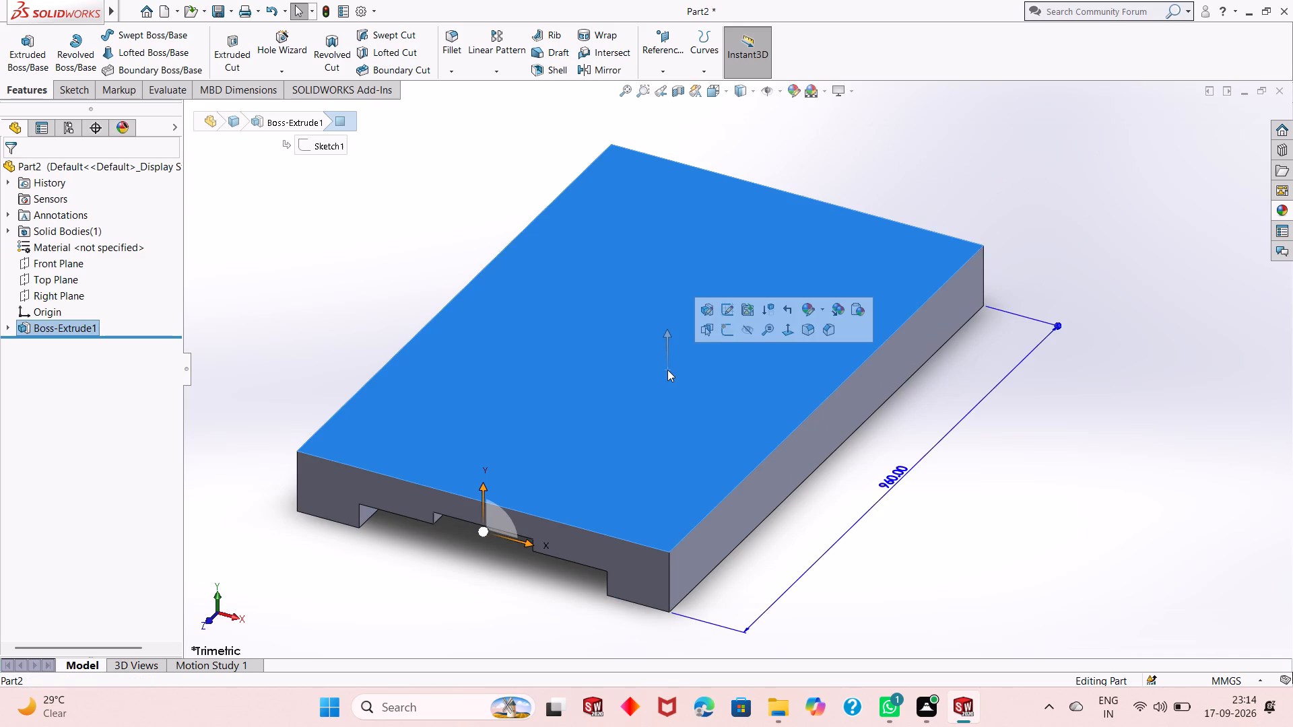
key(Escape)
key(Escape)
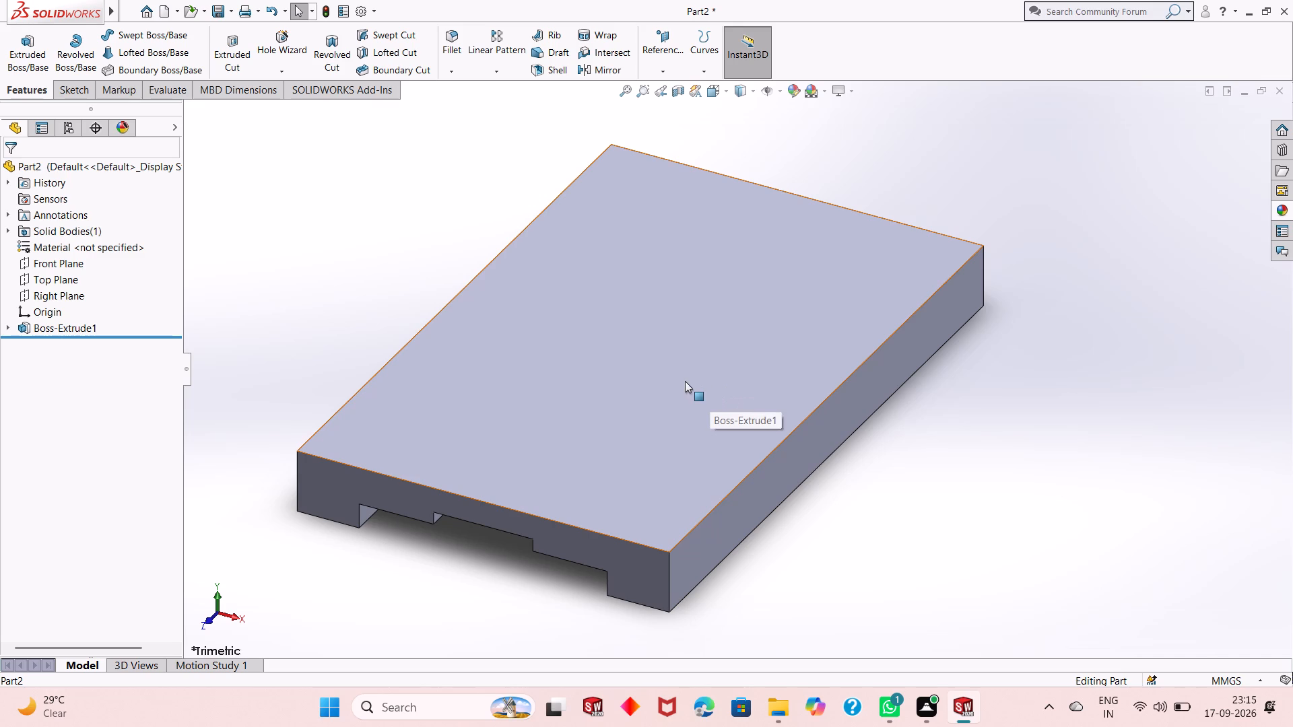
ctrl+scroll(685, 381, down, 2)
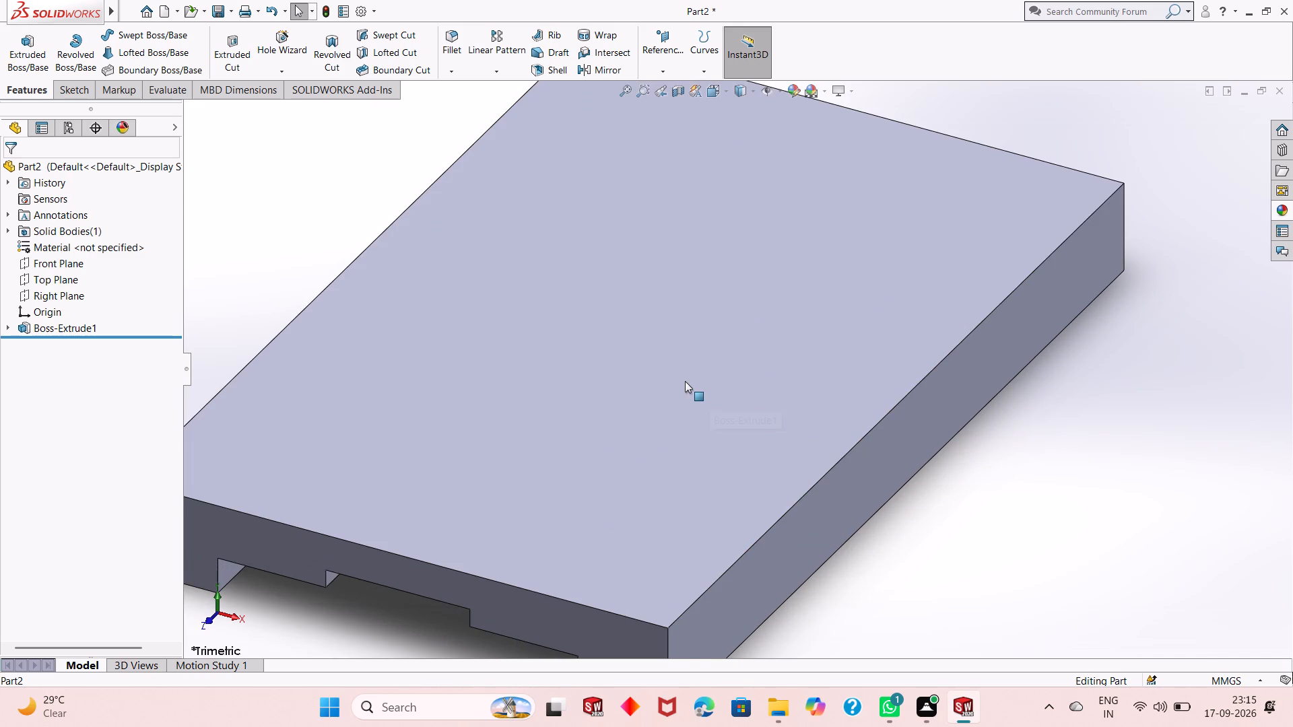
ctrl+scroll(685, 381, down, 1)
ctrl+scroll(685, 381, up, 1)
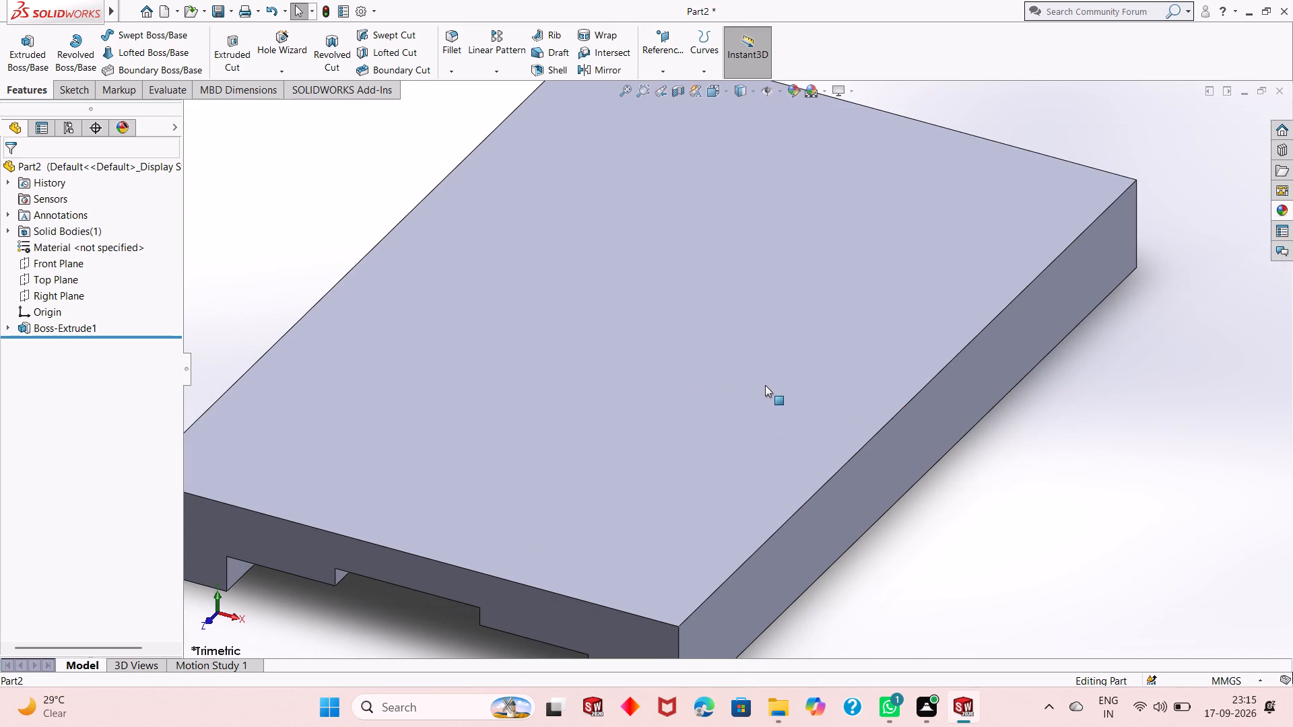
scroll(765, 385, right, 7)
scroll(765, 385, left, 6)
Examine the extruded plate from several angles, including its stepped underside.
scroll(537, 401, up, 3)
scroll(657, 374, down, 2)
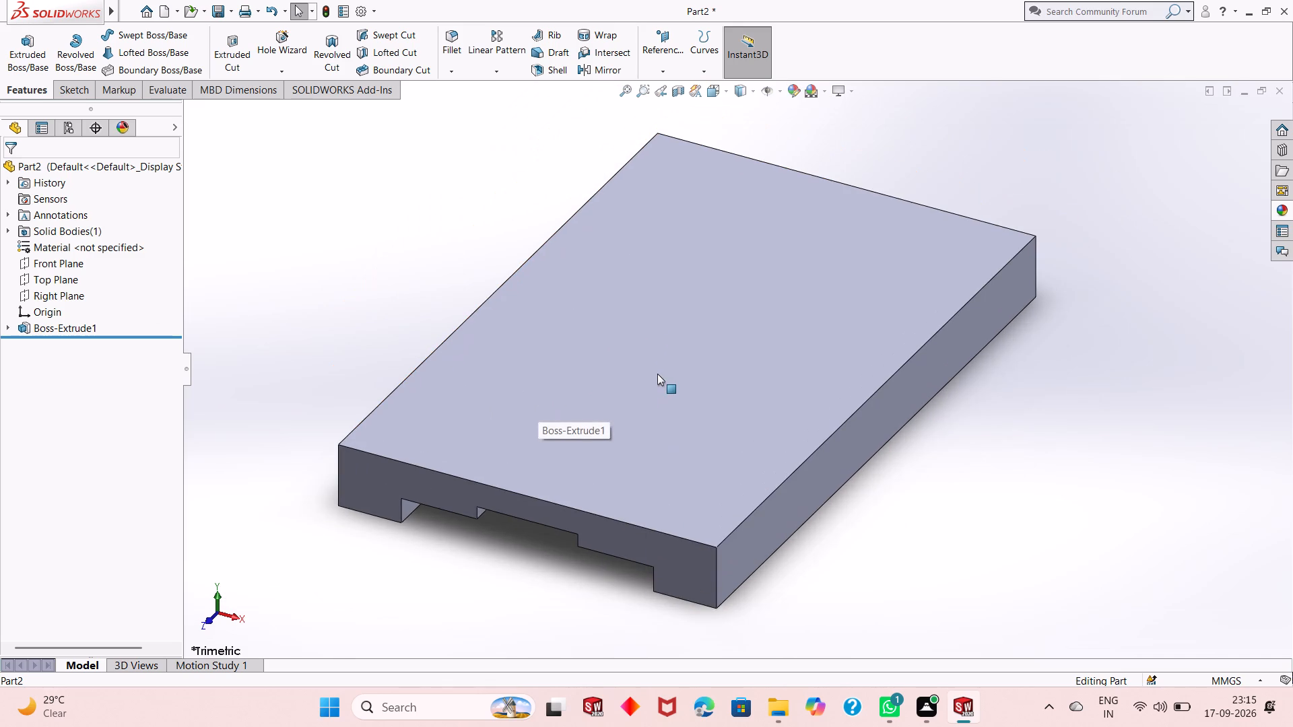
scroll(649, 366, up, 1)
scroll(727, 465, up, 1)
middle_drag(731, 462, 733, 374)
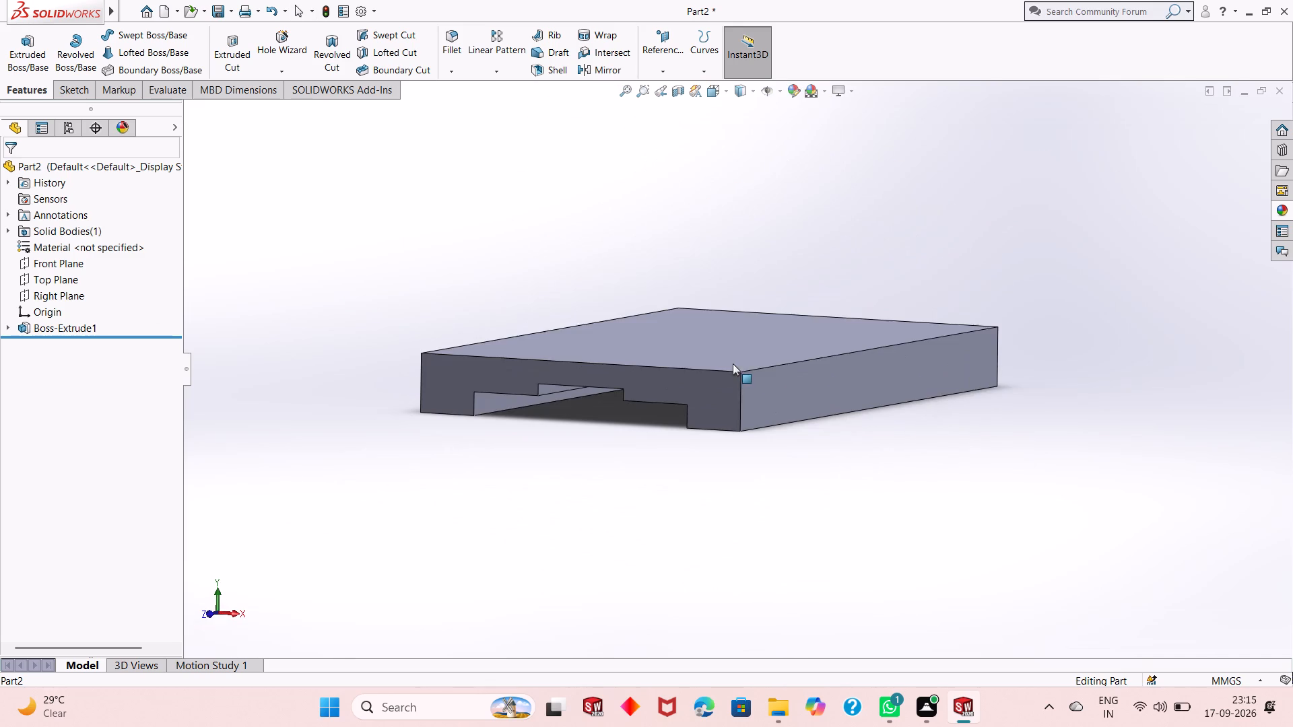
middle_drag(696, 412, 757, 318)
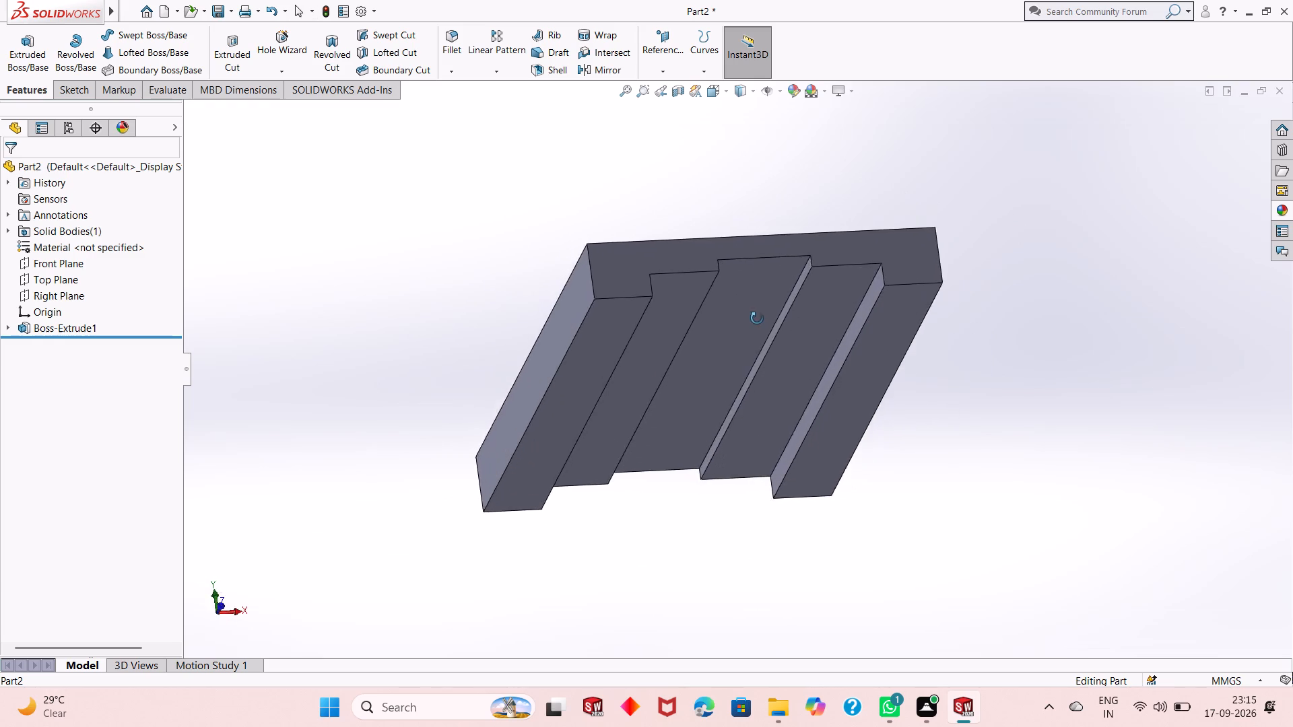
middle_drag(757, 318, 731, 468)
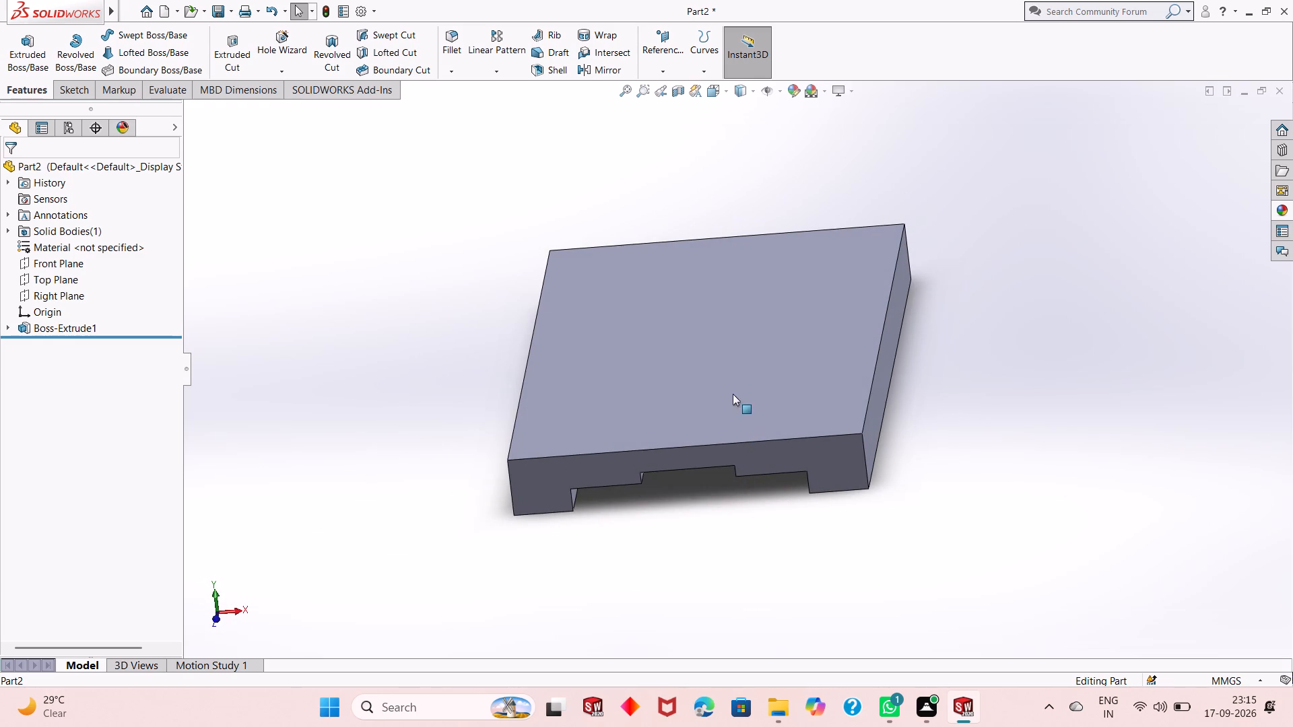
On the plate's large top face, sketch a full-width corner rectangle from the far end edge, 600 mm by about 242 mm.
click(672, 381)
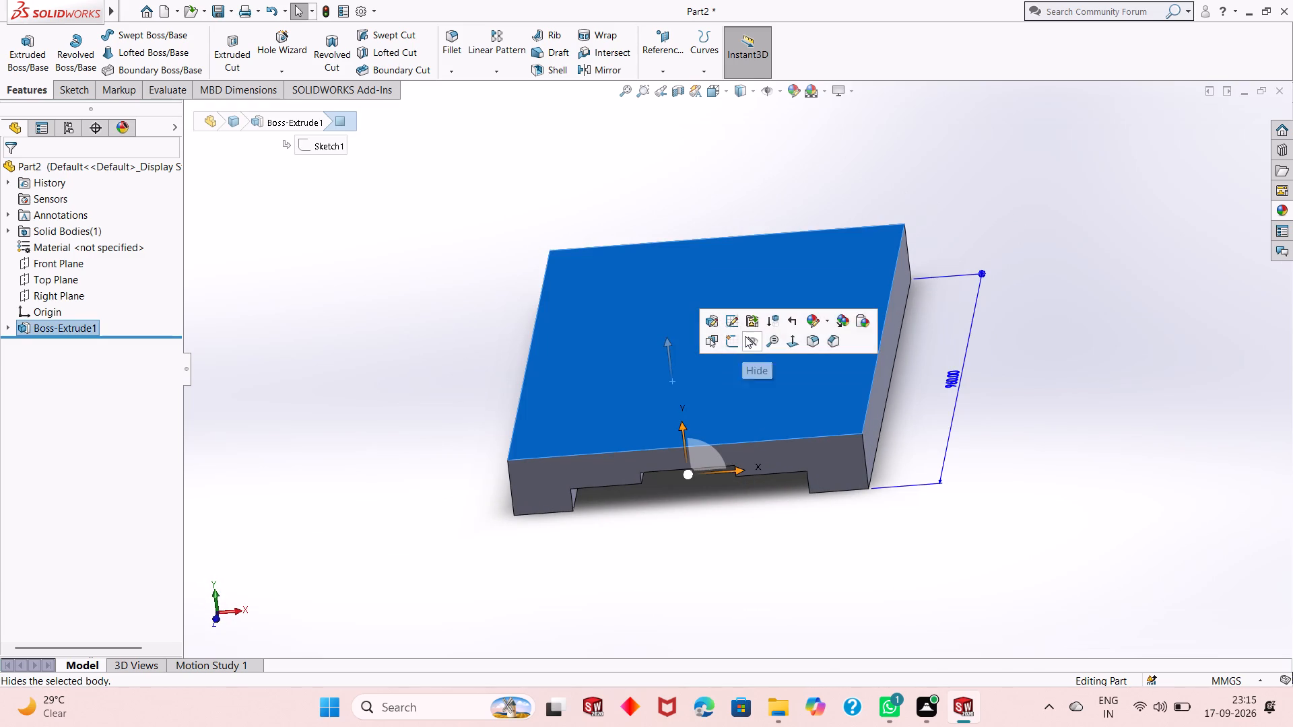
click(739, 339)
key(ctrl+8)
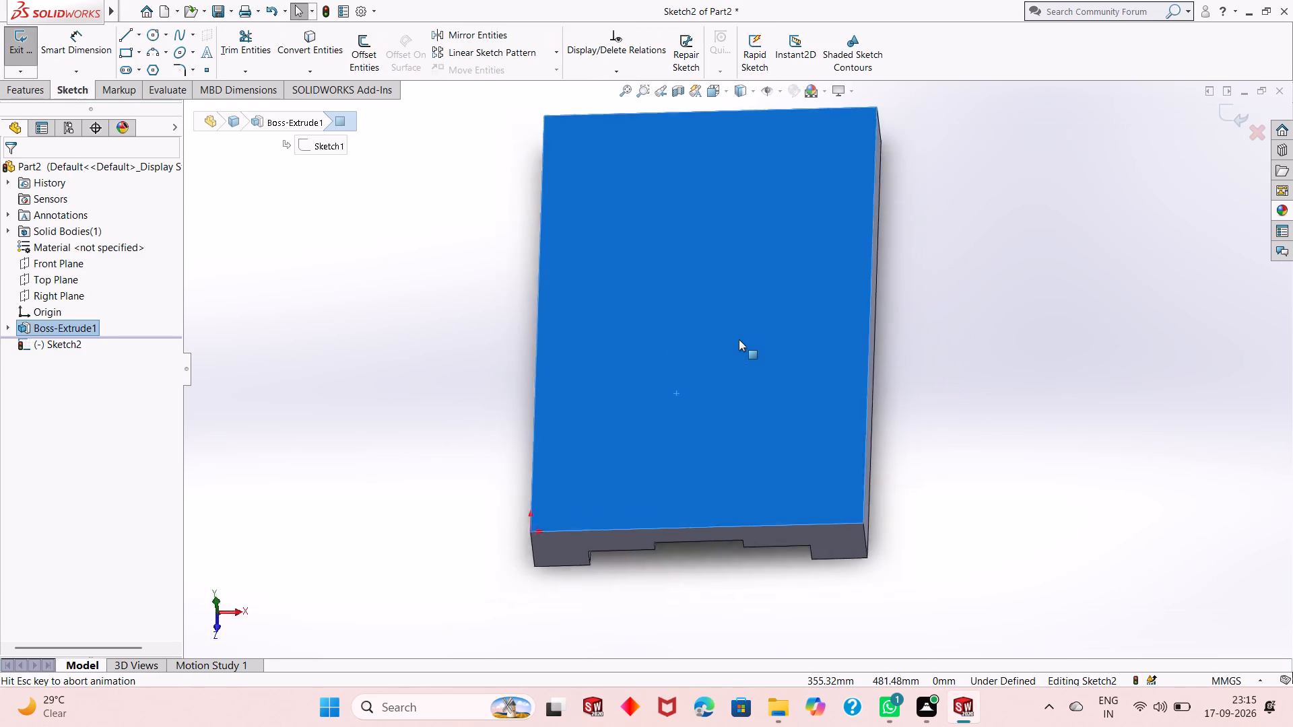
key(Escape)
scroll(739, 339, up, 2)
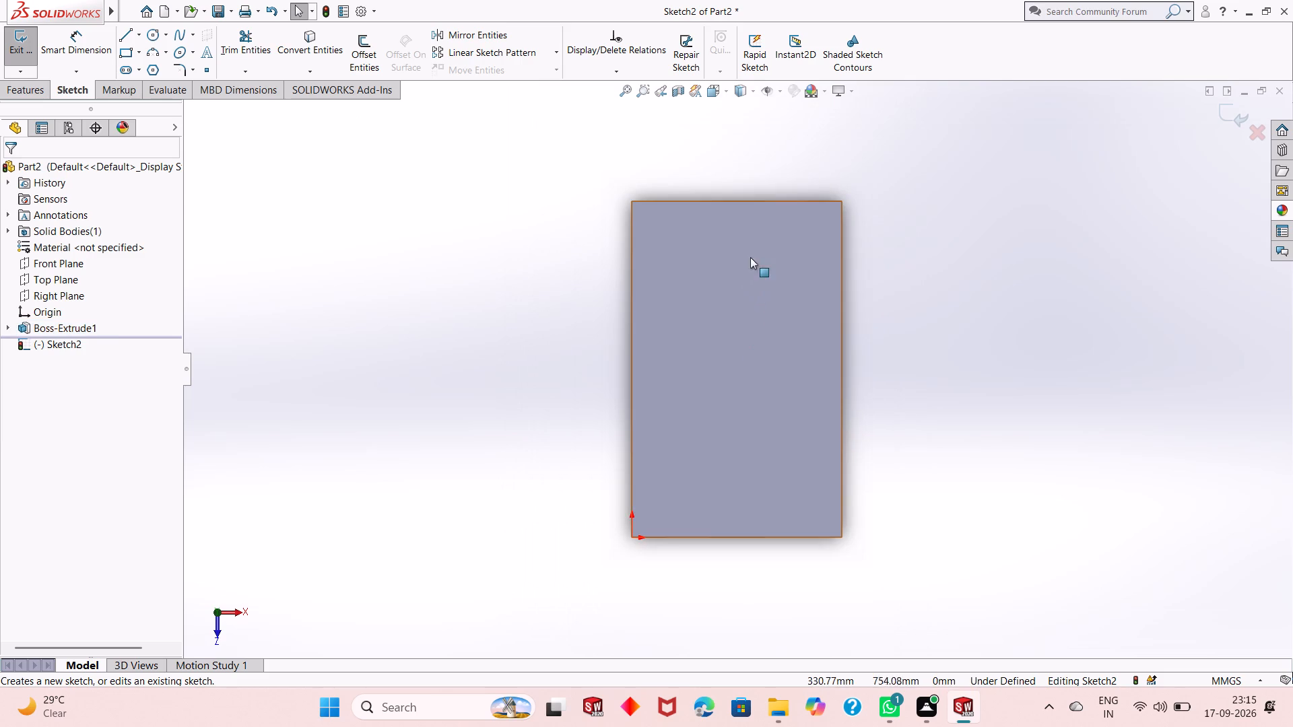
scroll(756, 226, down, 1)
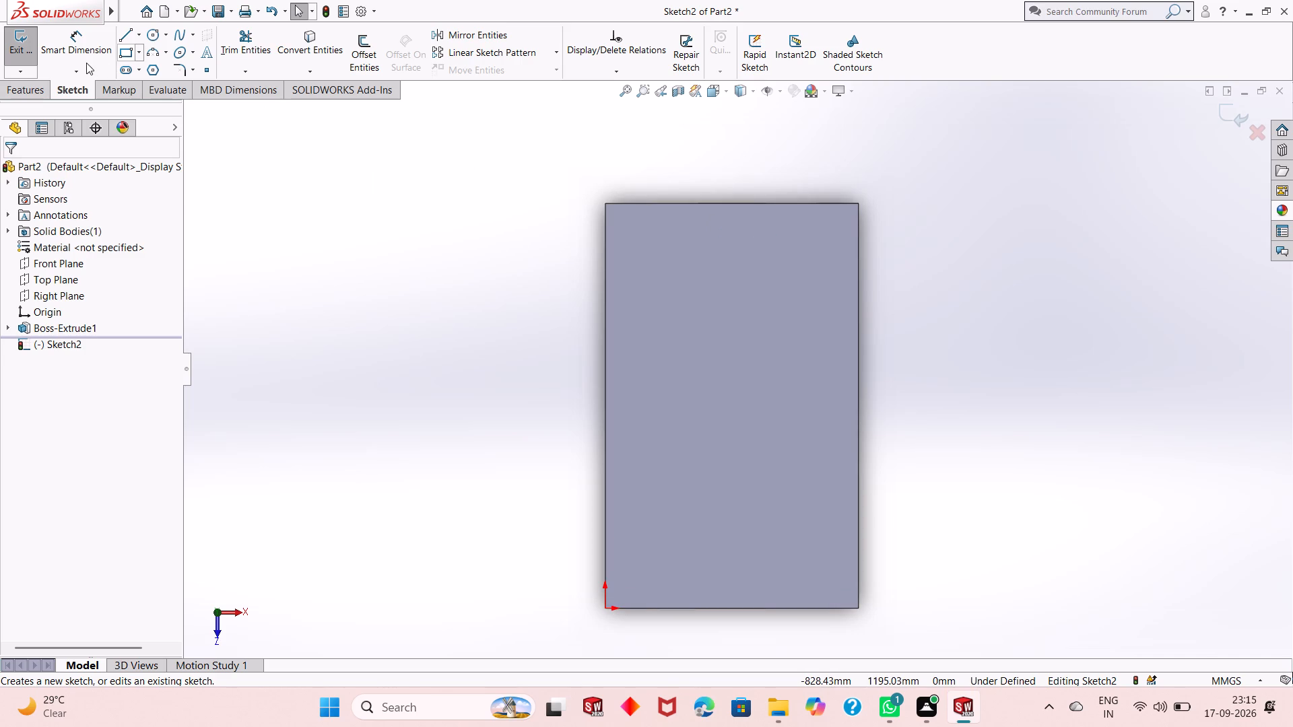
click(126, 50)
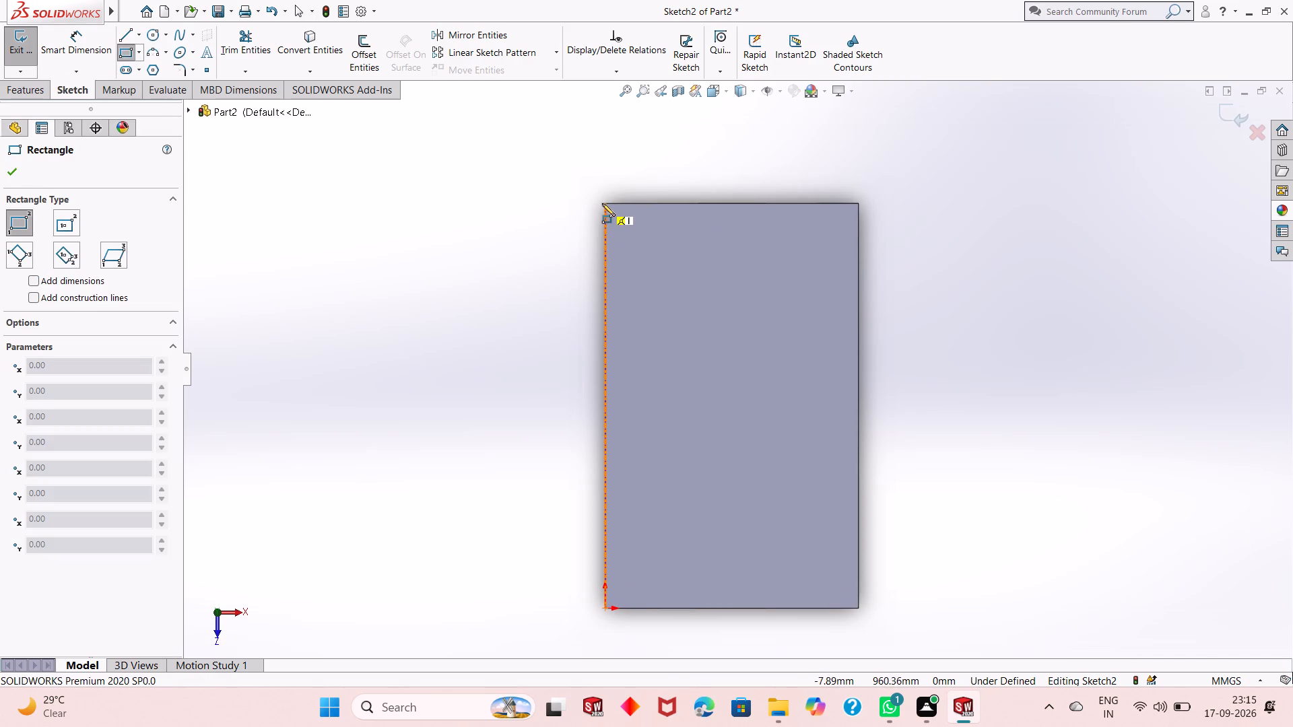
click(606, 203)
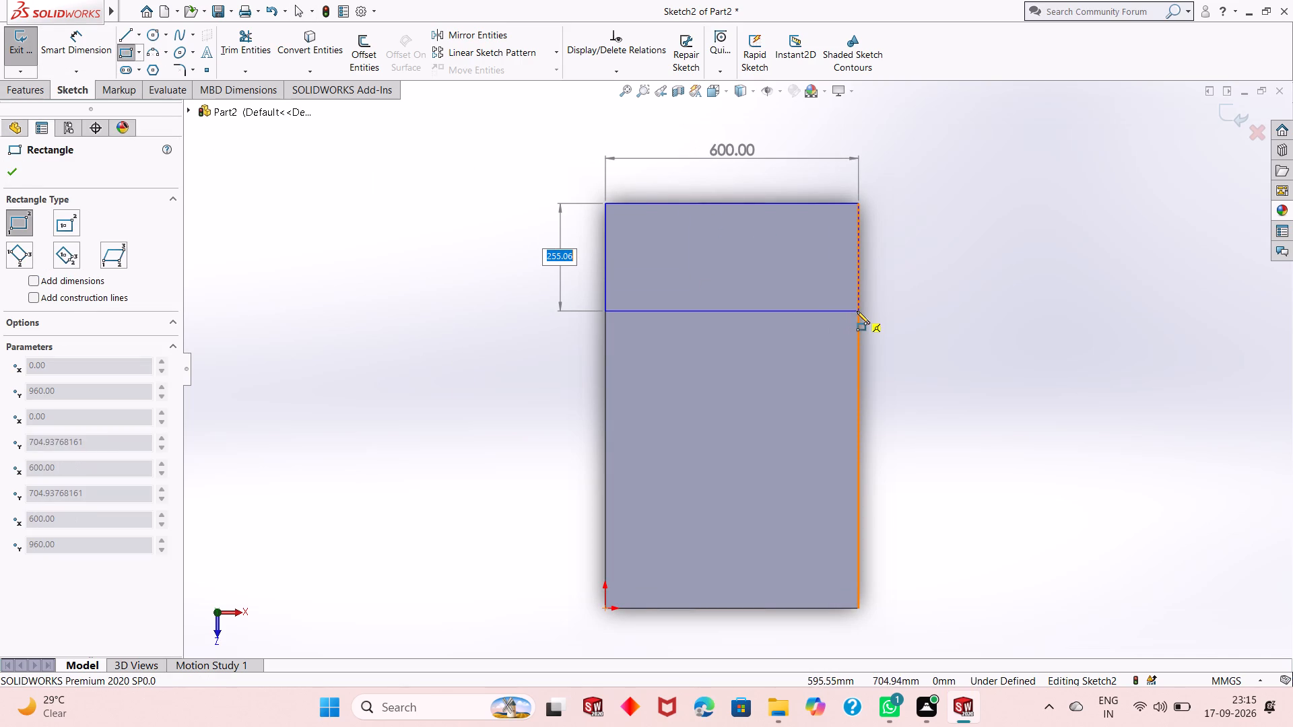
click(857, 306)
key(Escape)
key(Escape)
key(Escape)
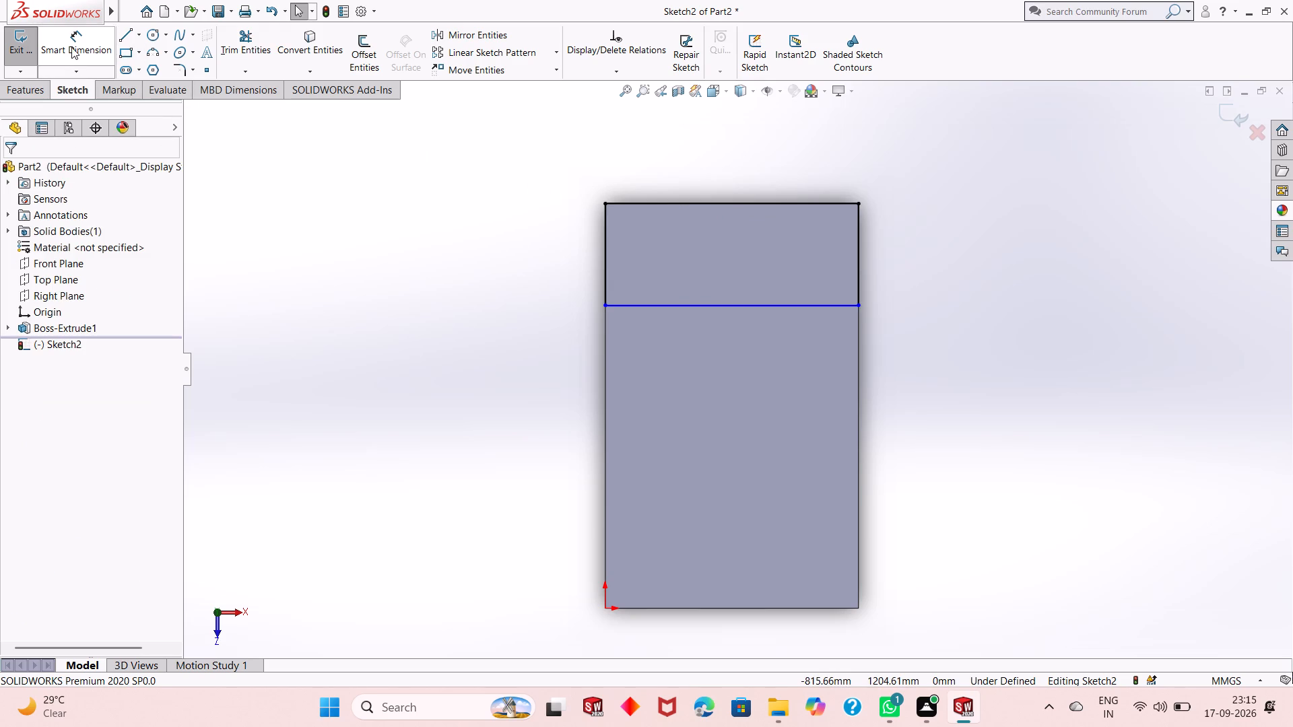
Dimension the short side of the rectangle to 235 mm.
click(71, 47)
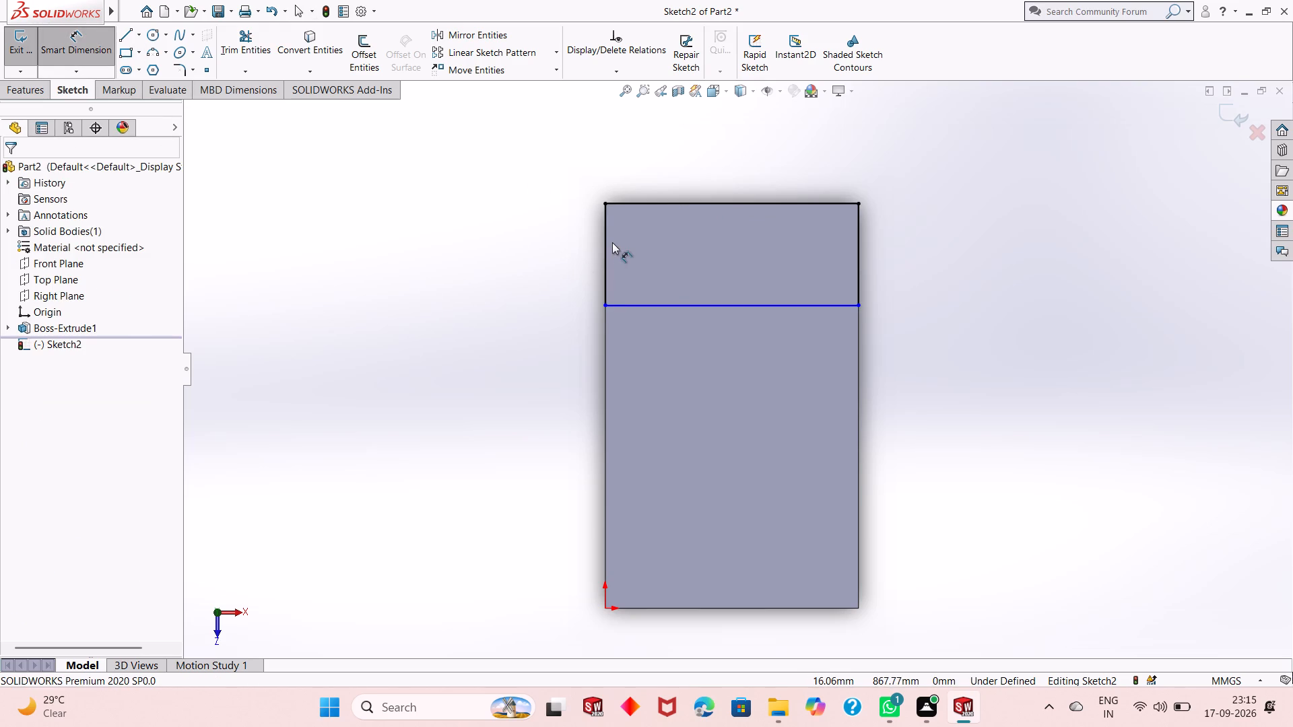
click(607, 250)
click(515, 263)
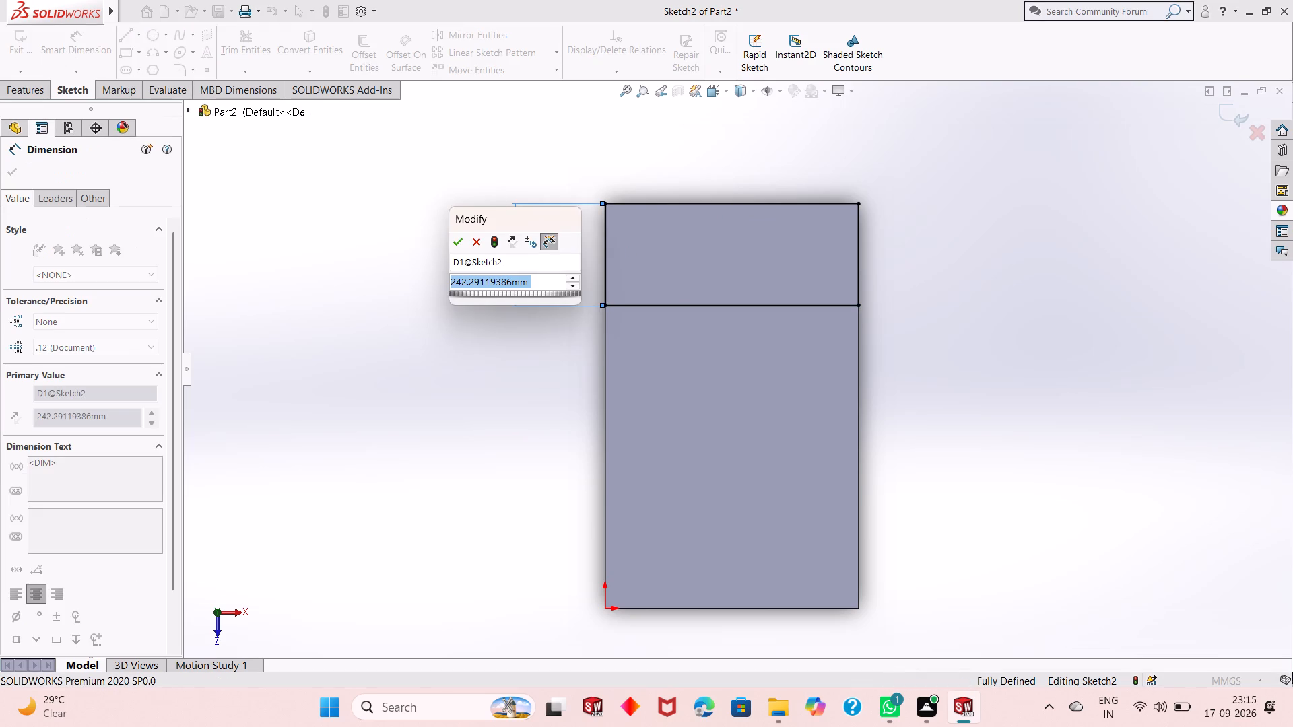
text(235)
key(Return)
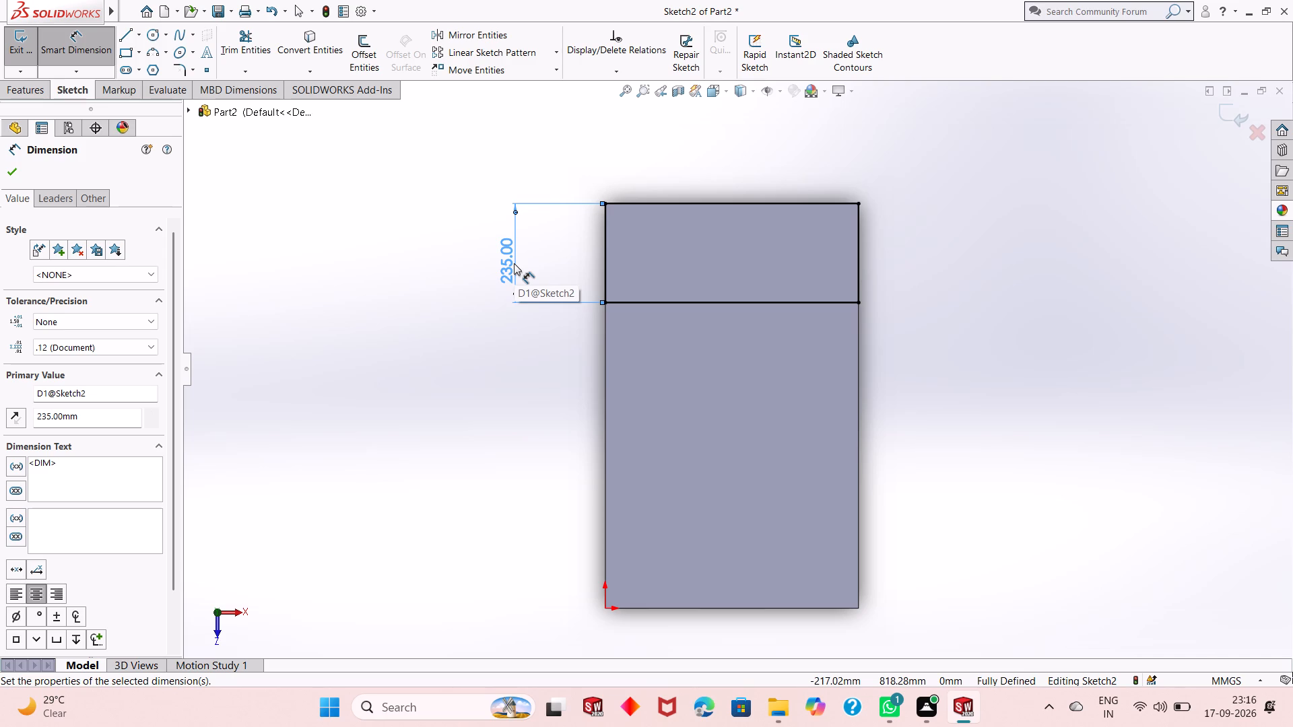
Set the rectangle's short-side dimension to 160 mm.
double_click(504, 268)
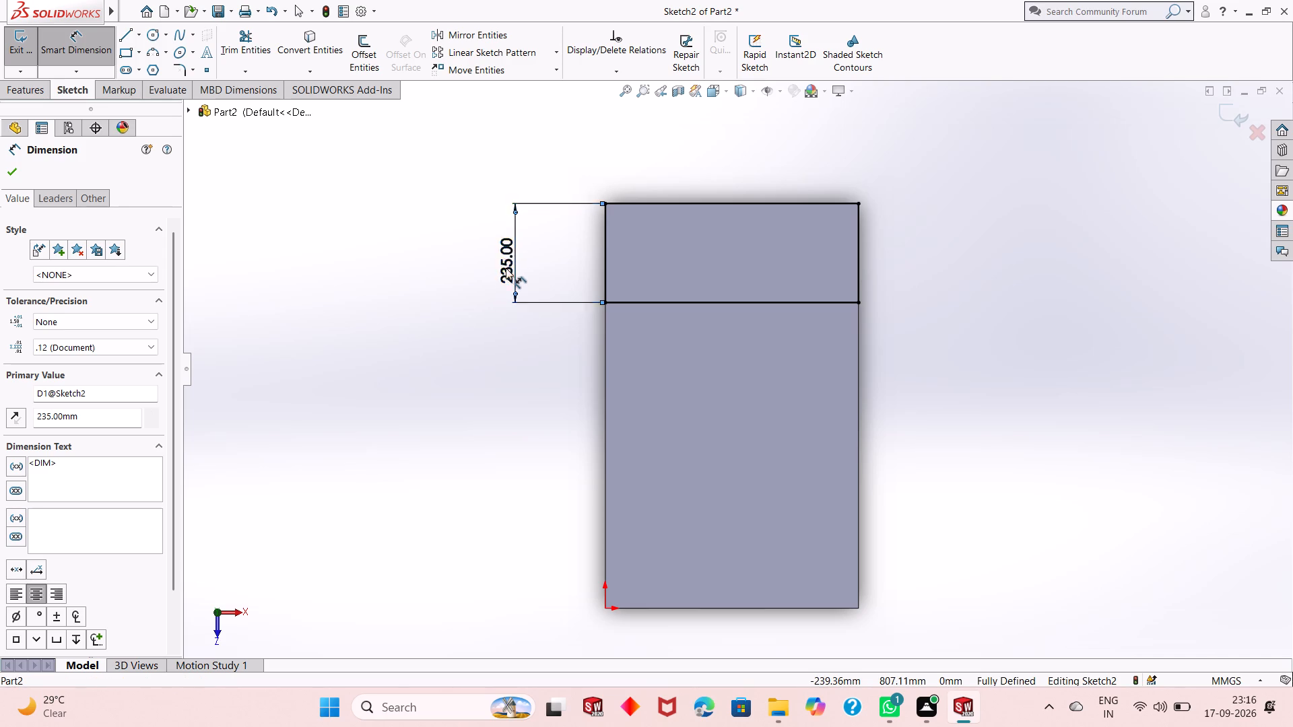
key(Escape)
key(Escape)
key(Escape)
key(Escape)
double_click(506, 268)
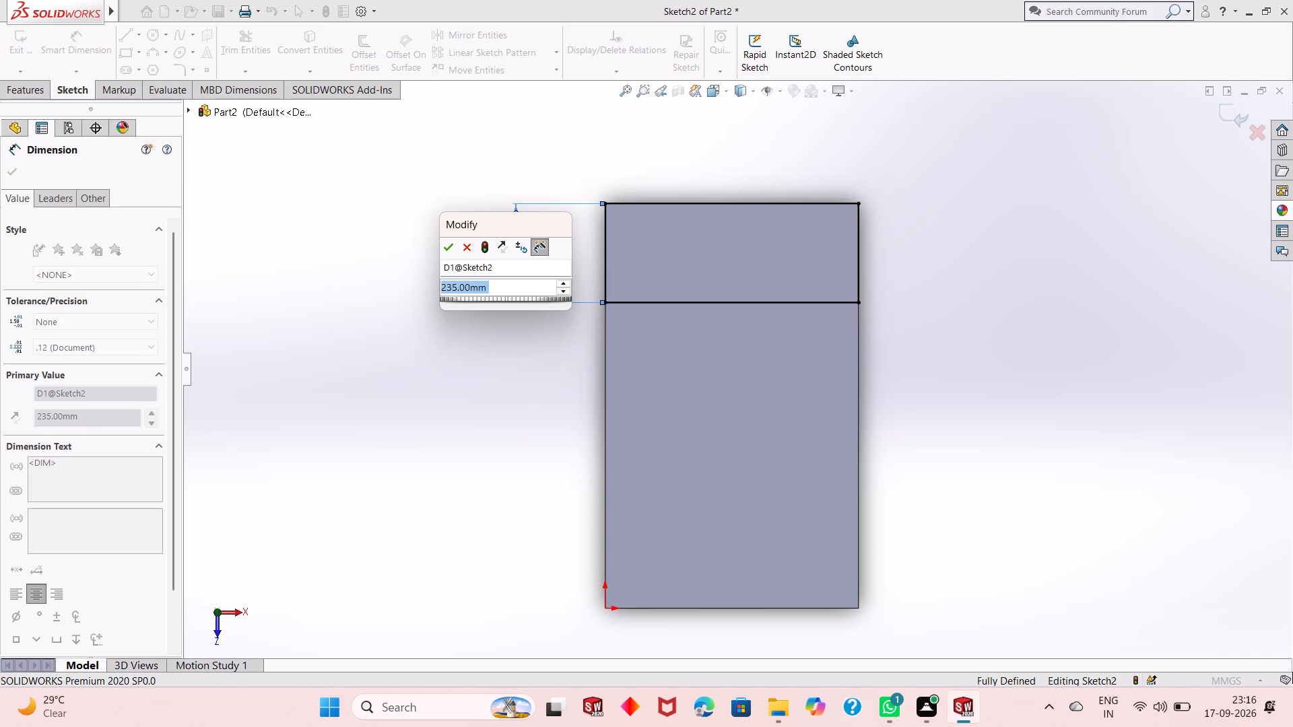
text(160)
key(Return)
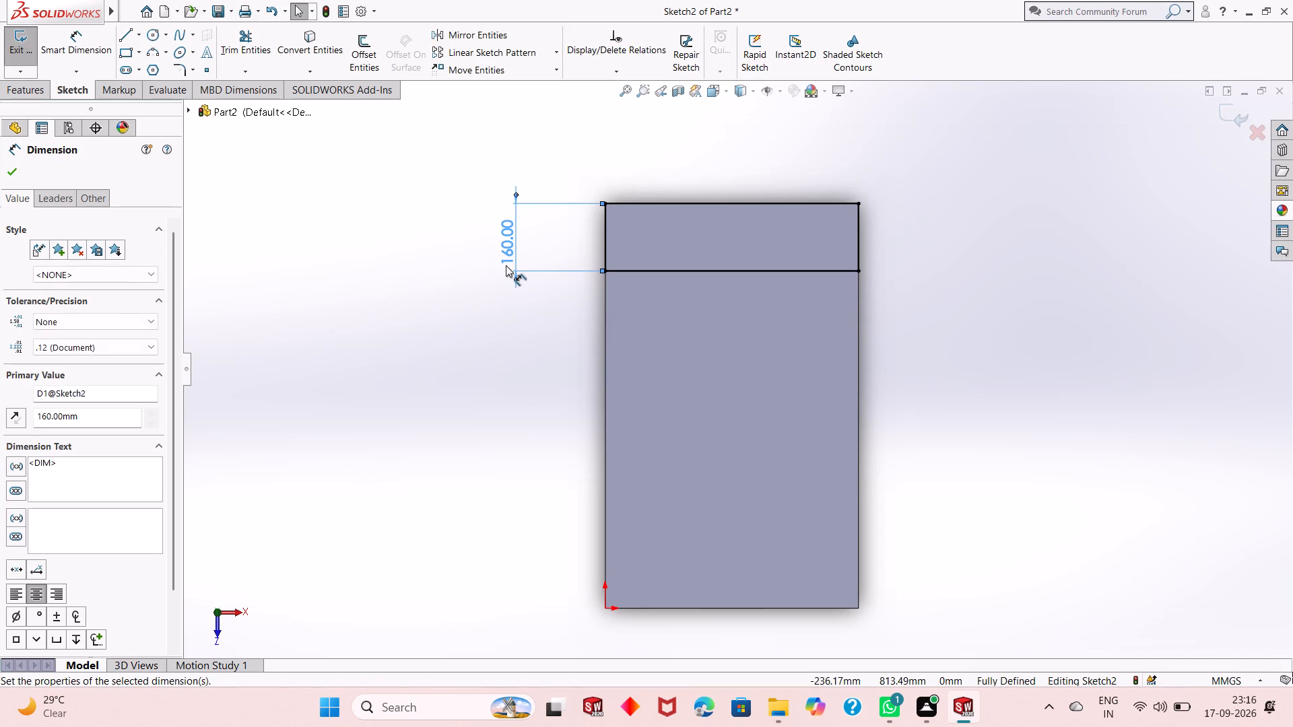
click(5, 176)
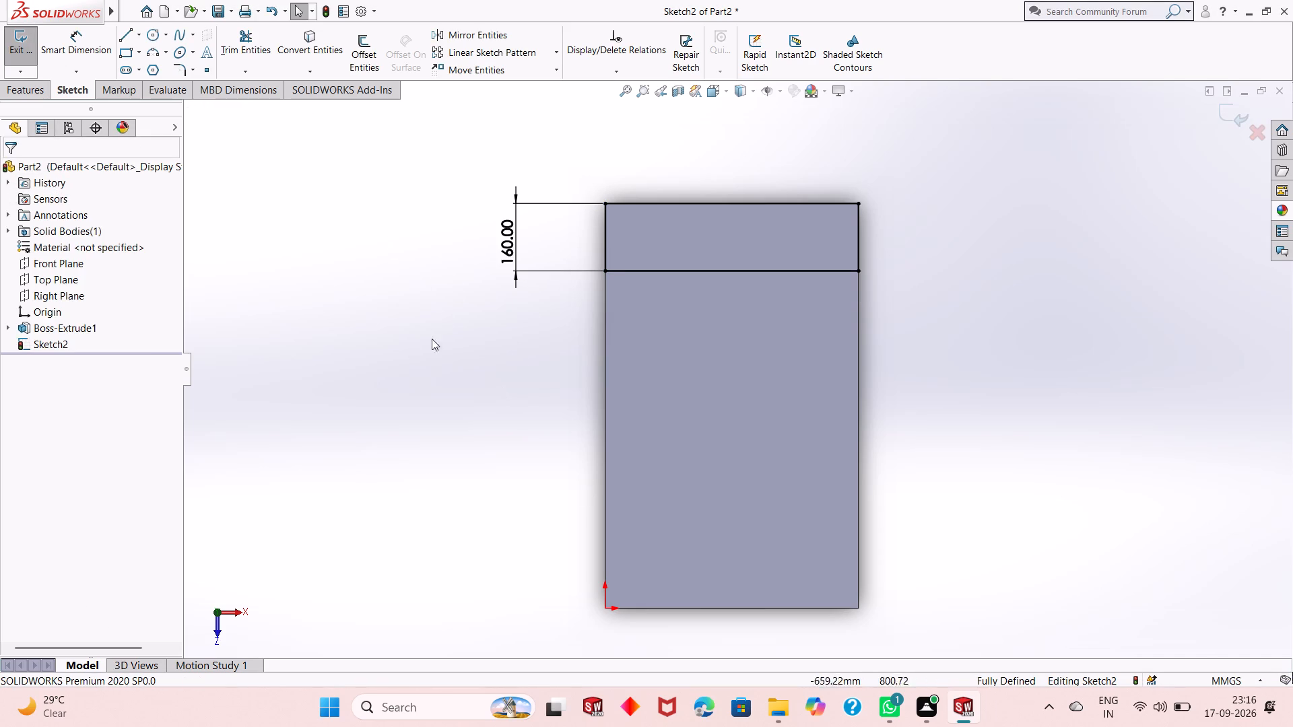
Extrude the rectangle upward from the plate as a blind boss 960 mm high, merged with the existing body.
click(29, 92)
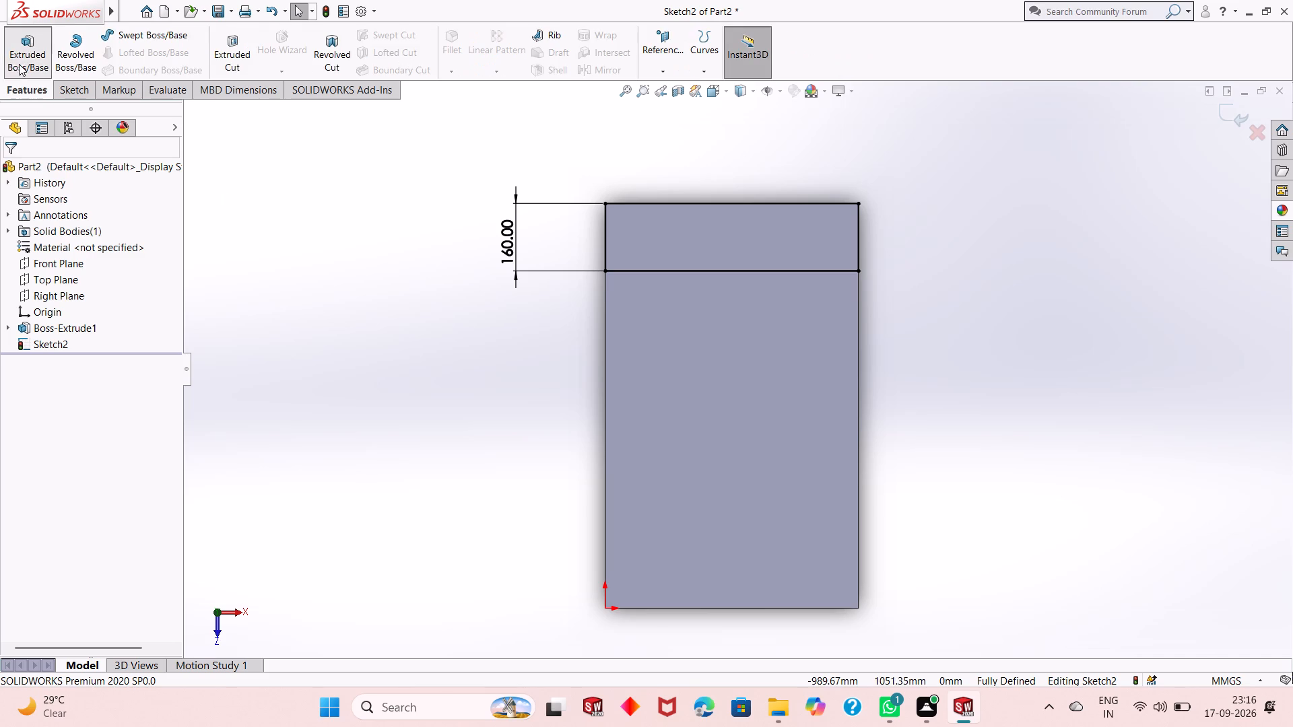
click(19, 64)
middle_drag(590, 452, 585, 329)
scroll(558, 328, up, 1)
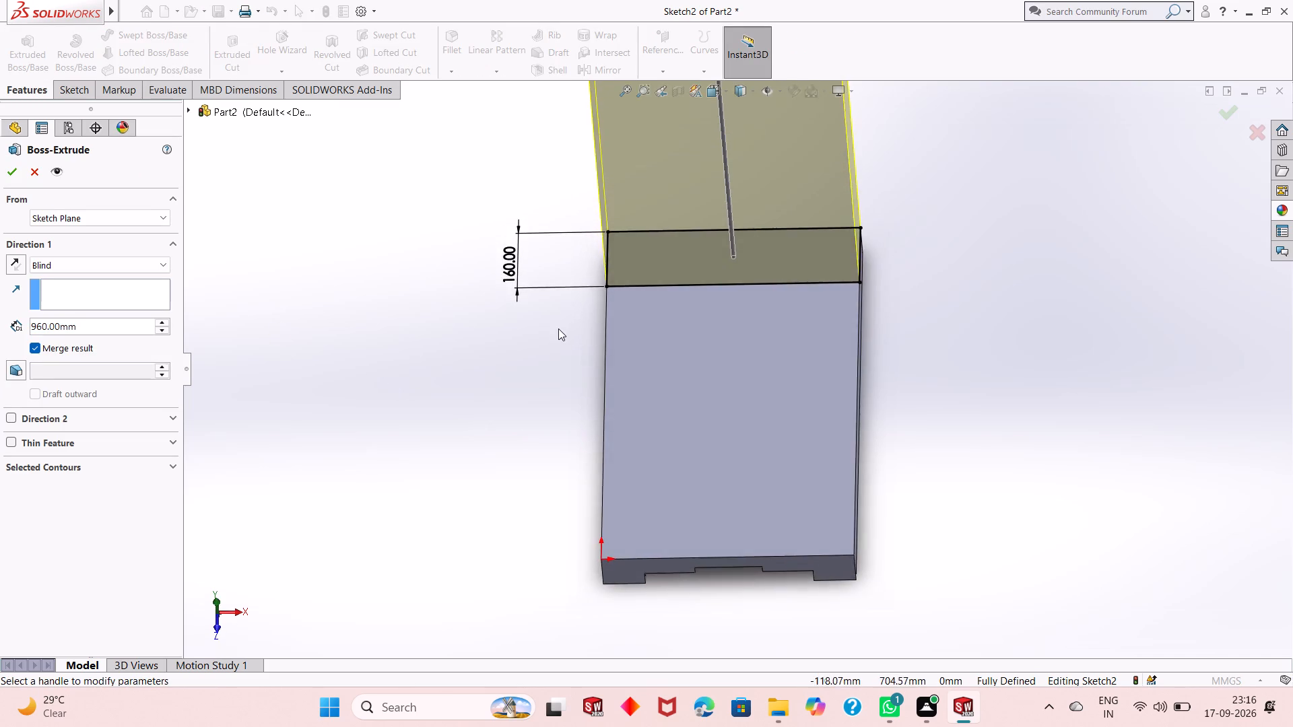
scroll(558, 328, up, 6)
scroll(732, 325, down, 3)
middle_drag(729, 334, 715, 176)
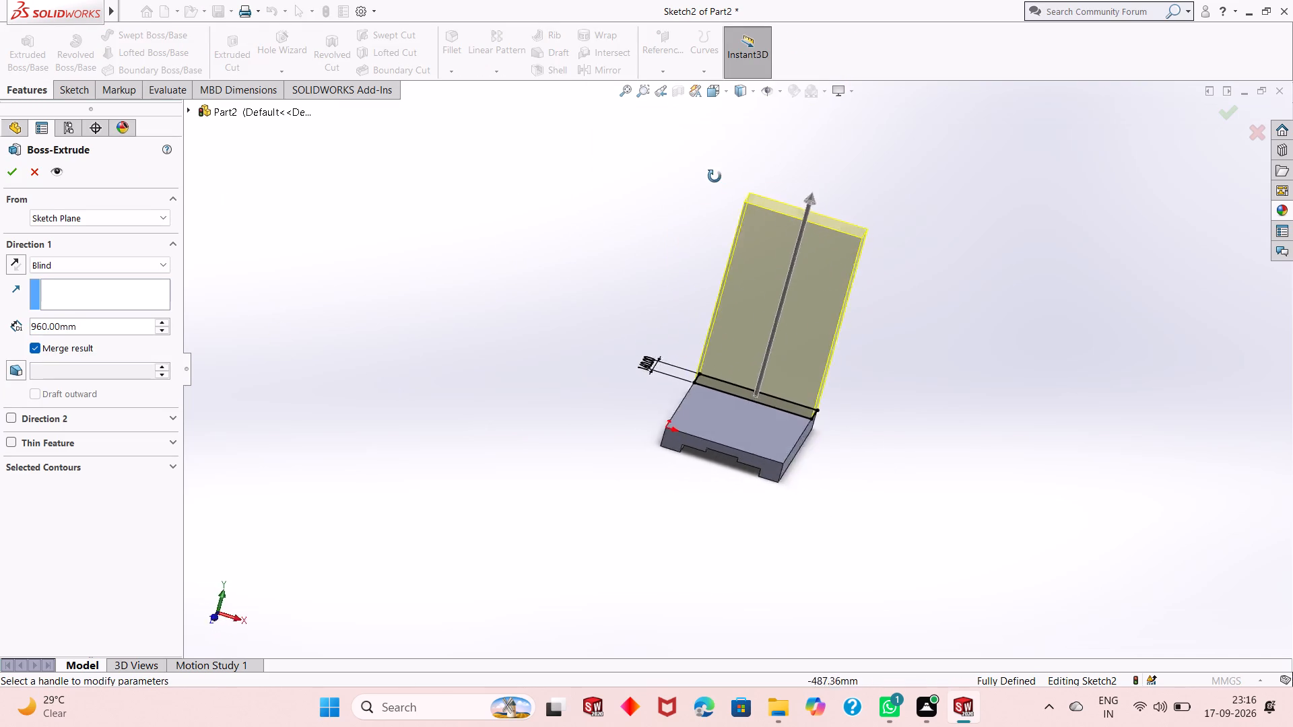
middle_drag(715, 176, 657, 173)
middle_drag(753, 335, 926, 357)
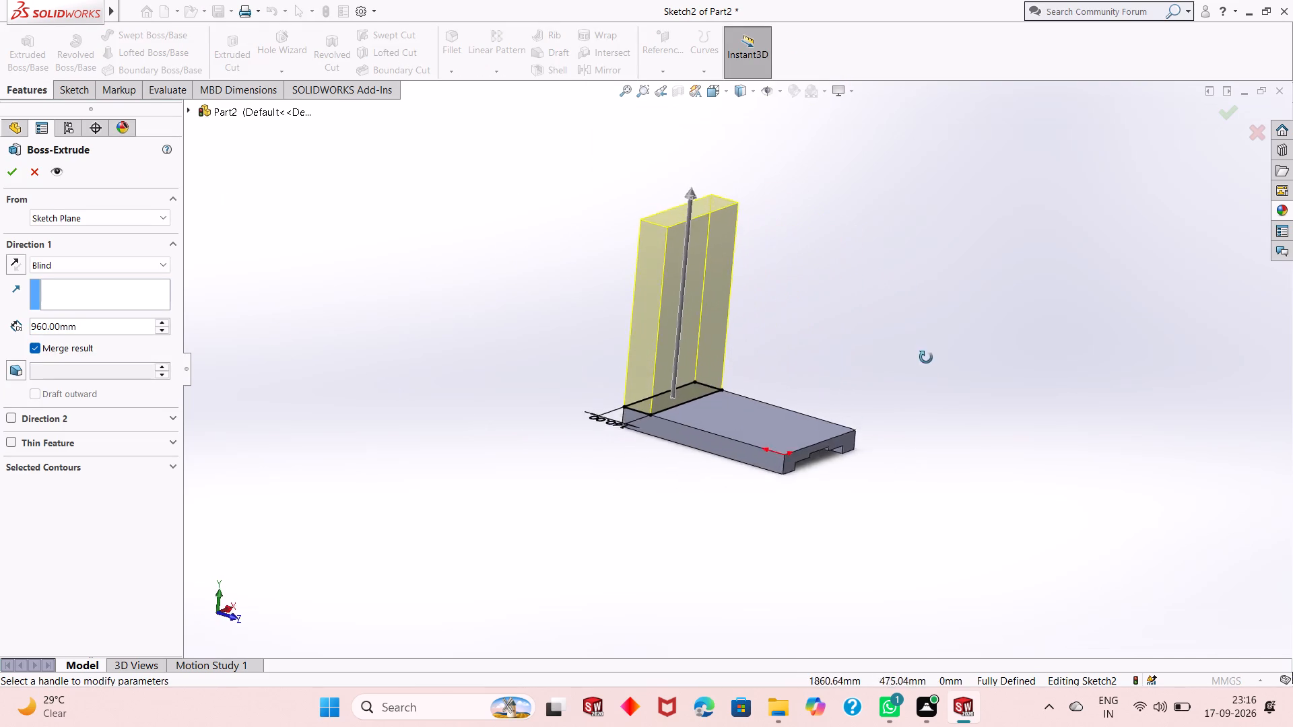
middle_drag(926, 357, 927, 363)
scroll(927, 363, up, 1)
scroll(911, 339, down, 2)
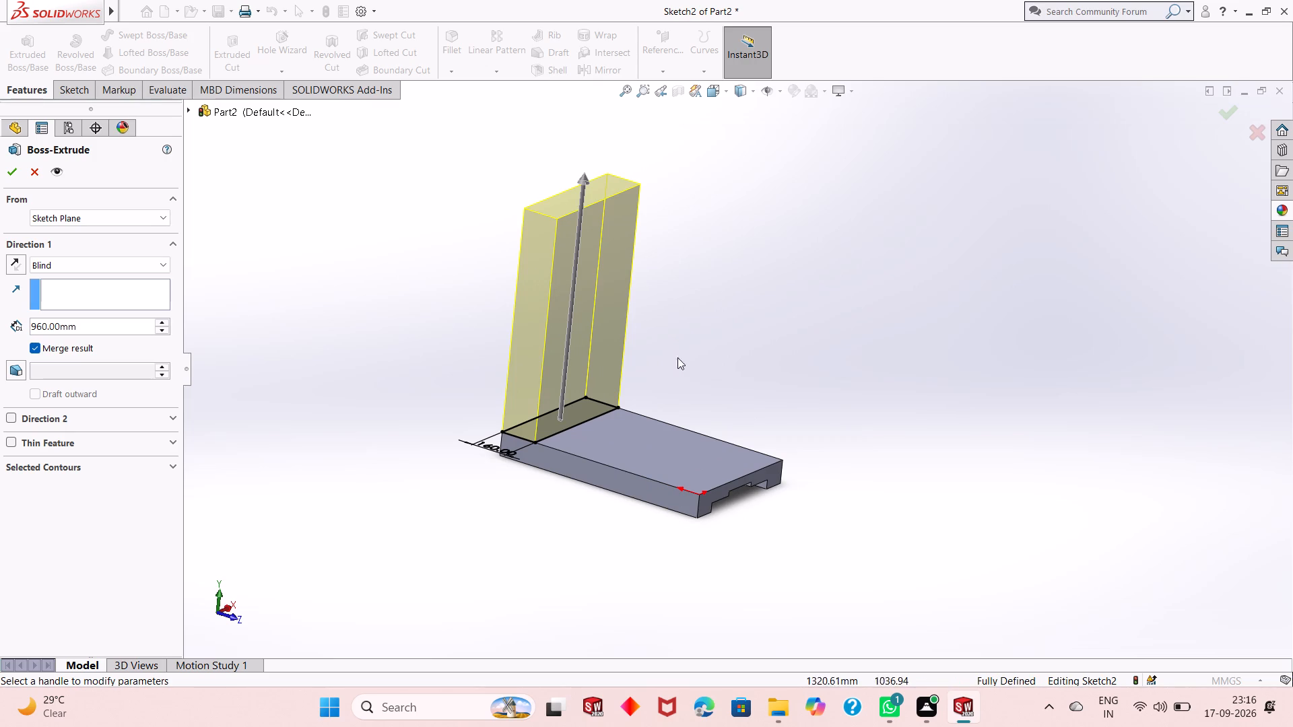
scroll(594, 341, up, 1)
scroll(611, 333, down, 2)
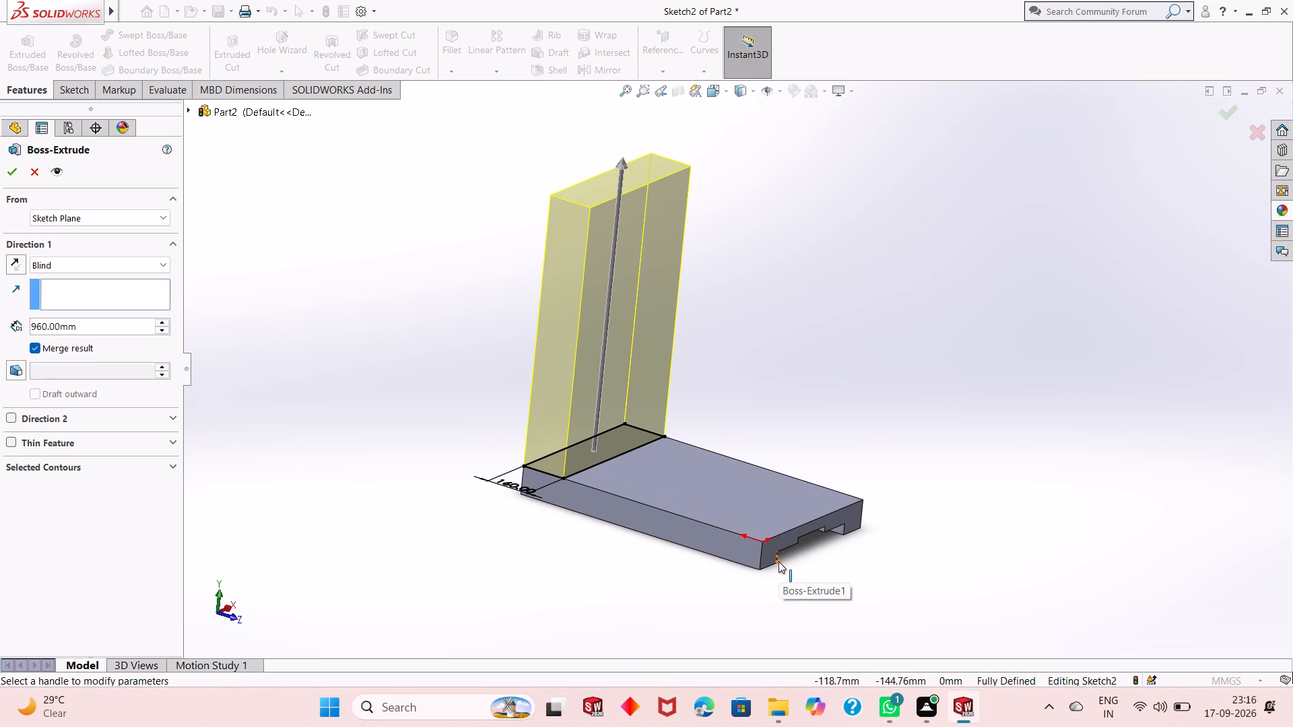
text(500)
key(Return)
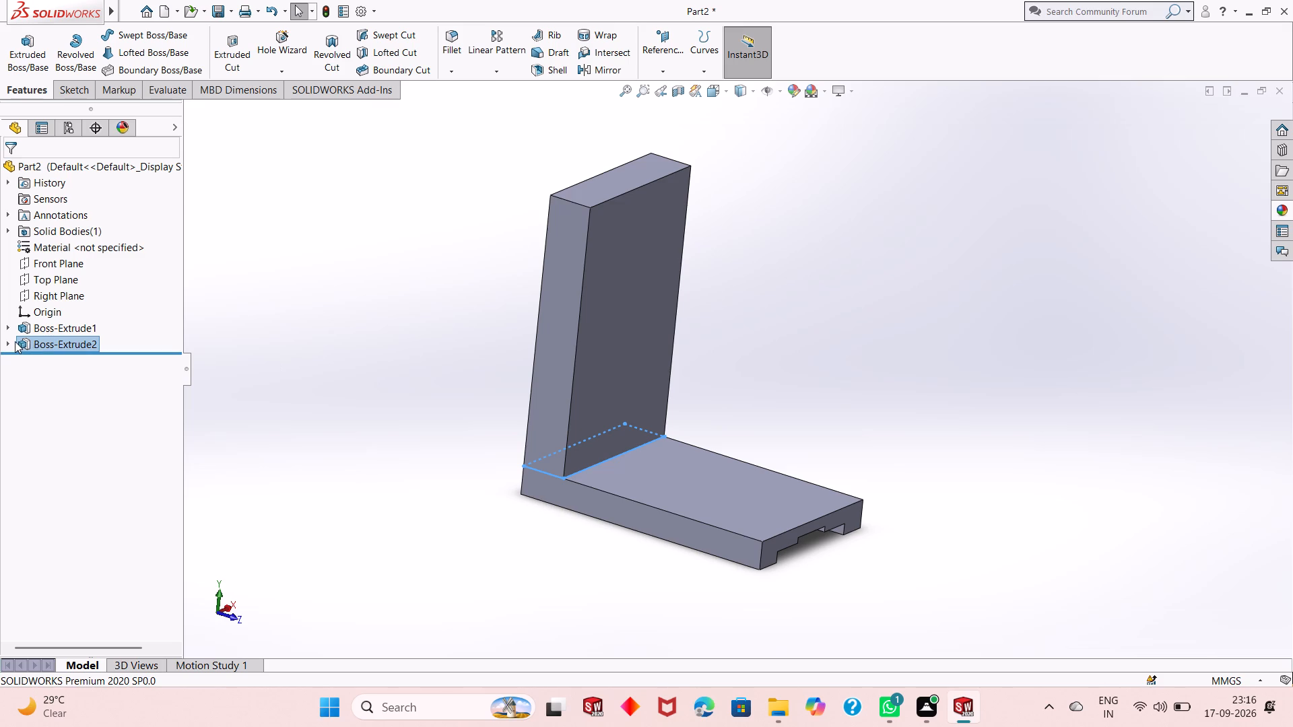
Edit the upright block's extrusion and set its depth to 500 mm.
click(54, 341)
click(67, 305)
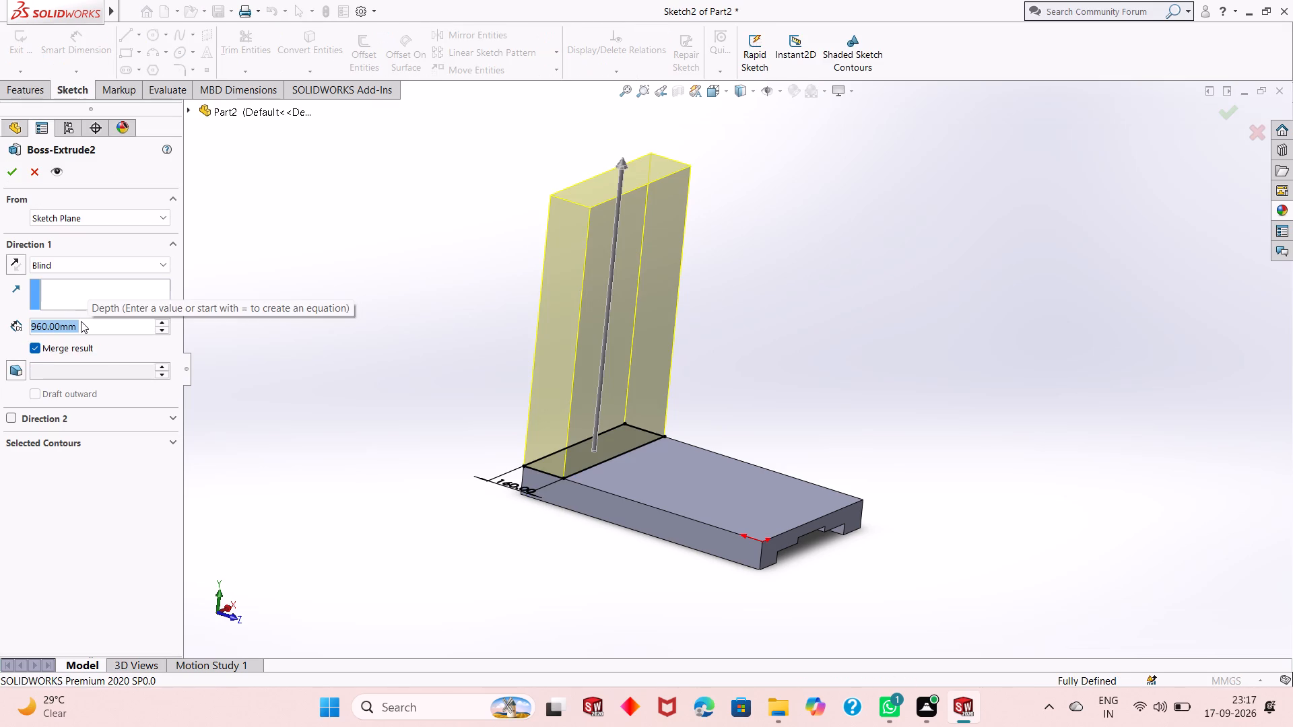
text(500)
key(Return)
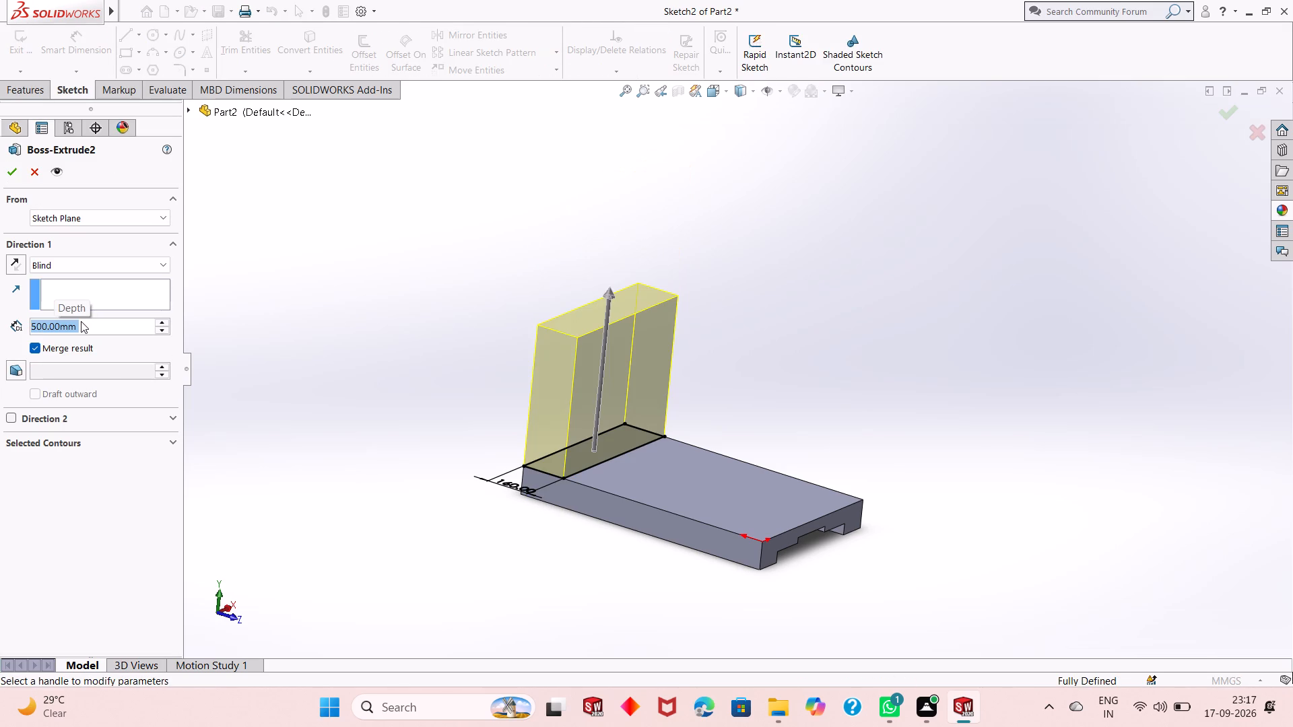
click(13, 171)
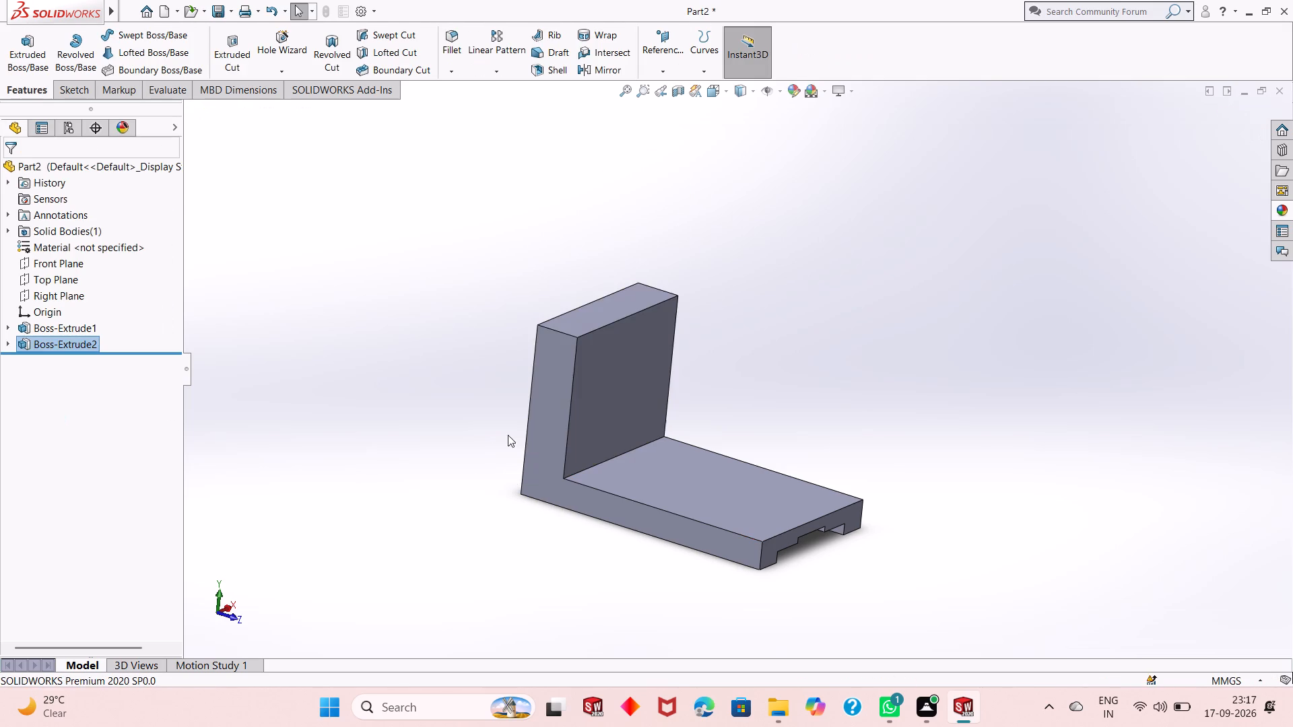
key(Escape)
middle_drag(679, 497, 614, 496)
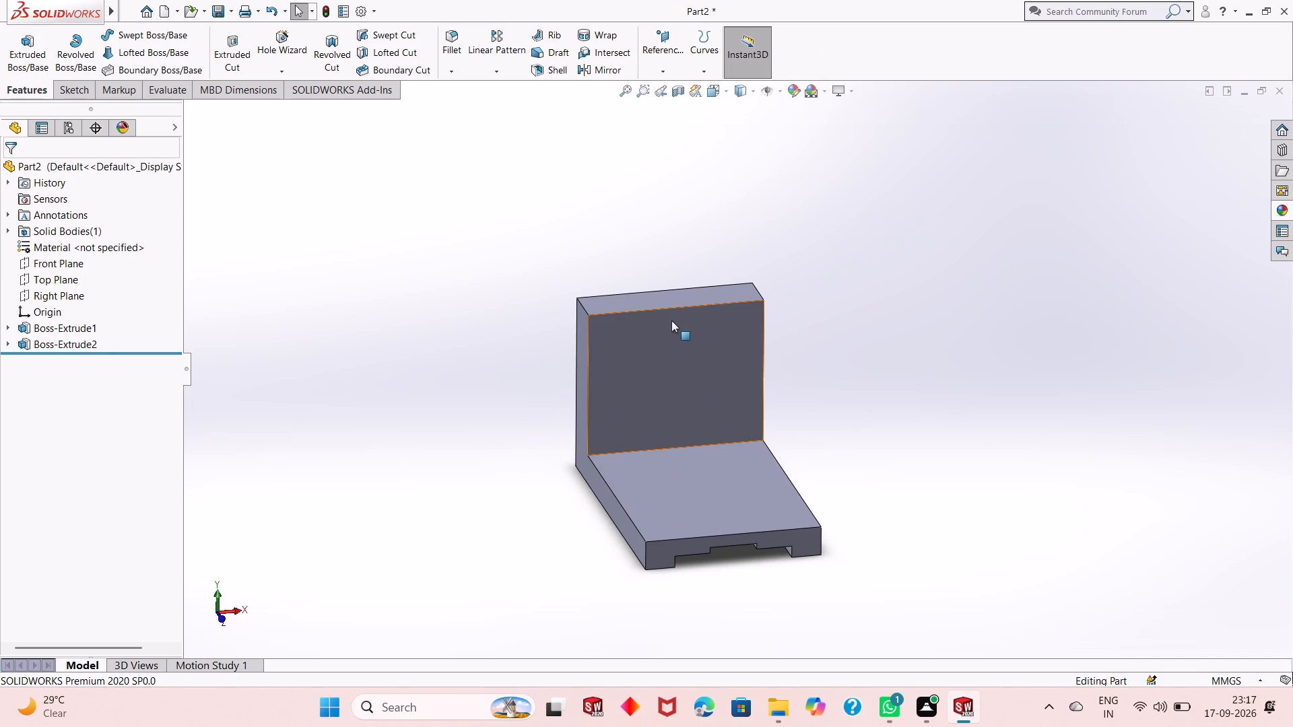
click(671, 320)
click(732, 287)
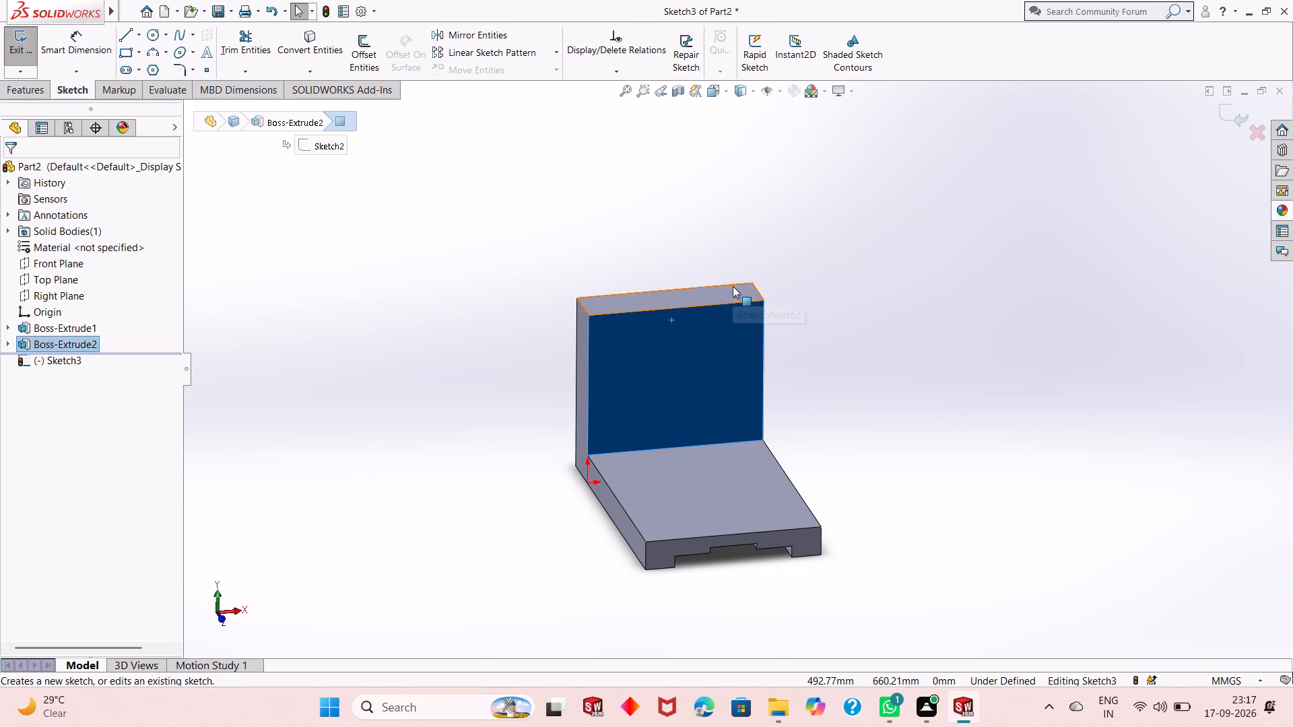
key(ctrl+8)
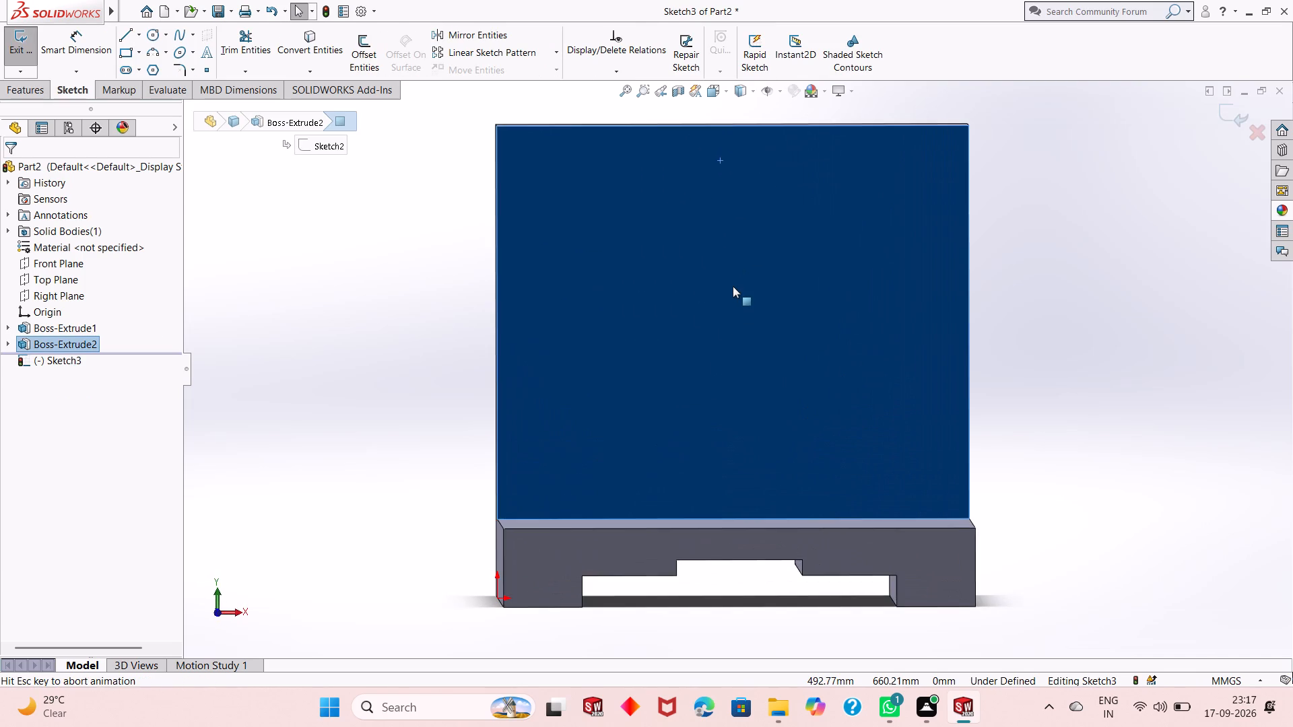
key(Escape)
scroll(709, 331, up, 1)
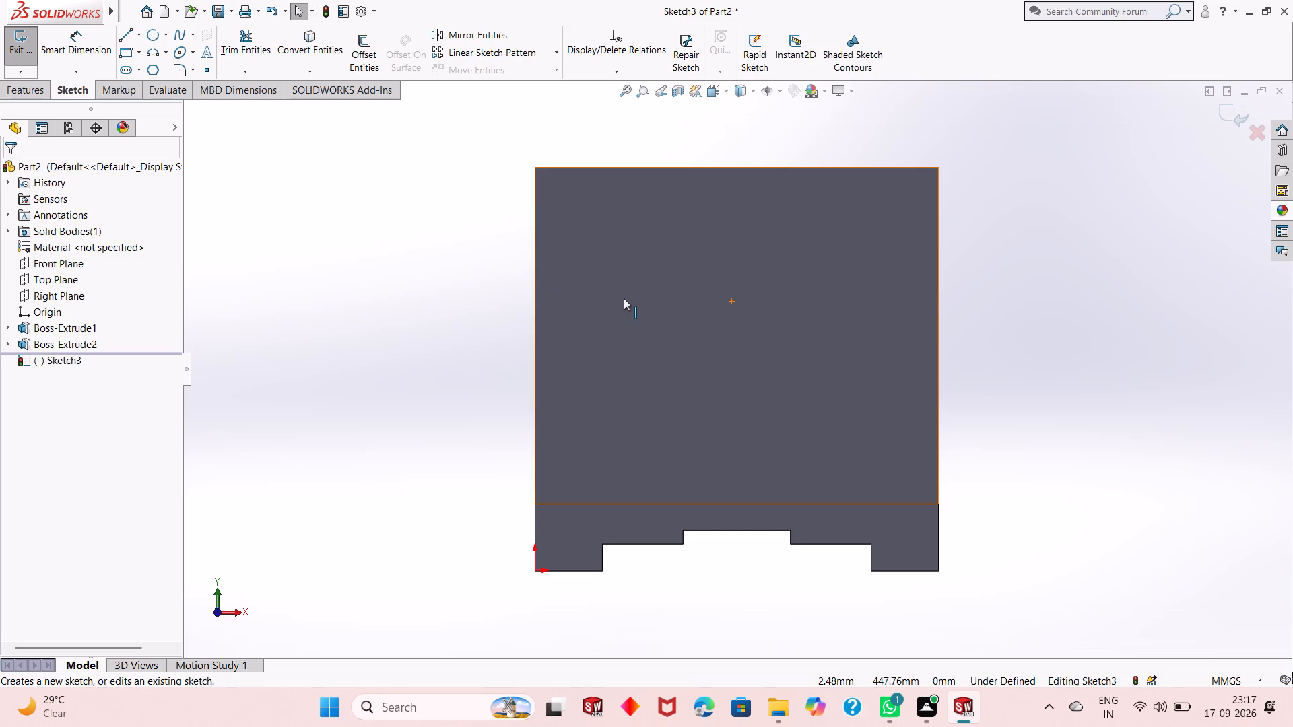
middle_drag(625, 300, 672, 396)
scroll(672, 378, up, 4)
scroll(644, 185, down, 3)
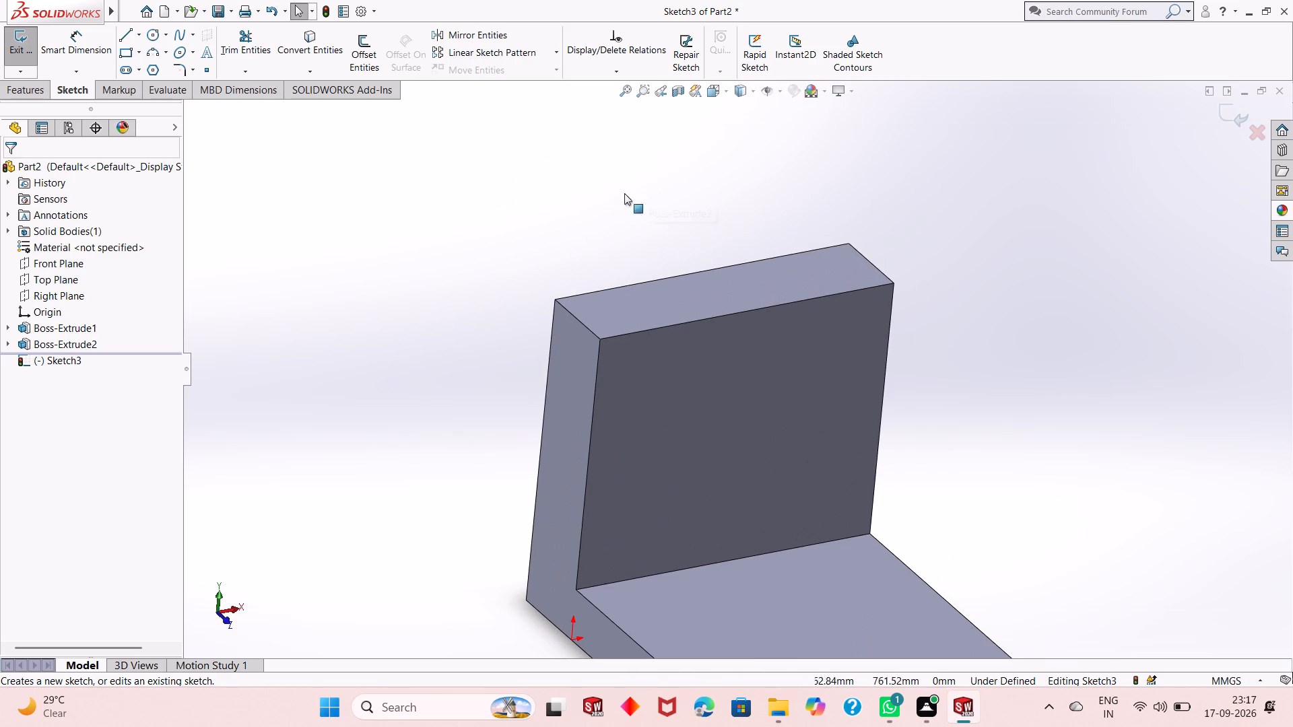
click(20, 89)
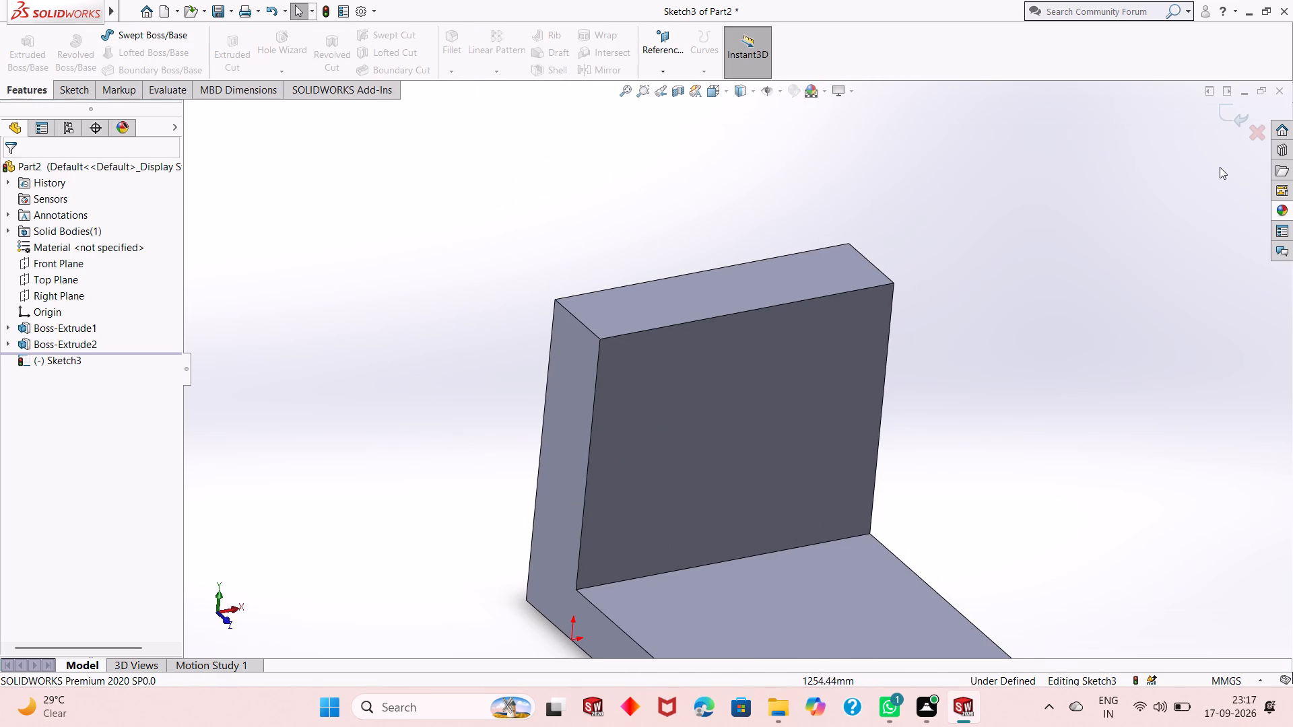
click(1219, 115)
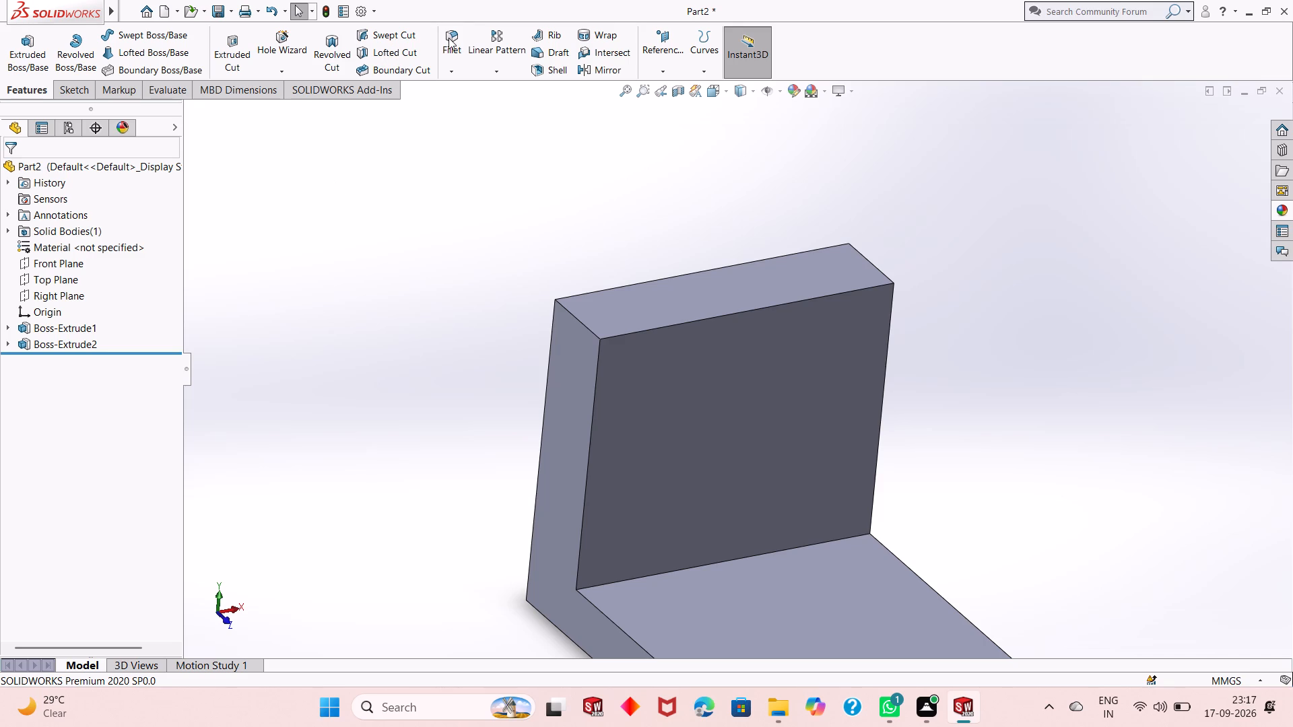
Fillet the upright block's top-left corner edge with a 200 mm radius.
click(449, 38)
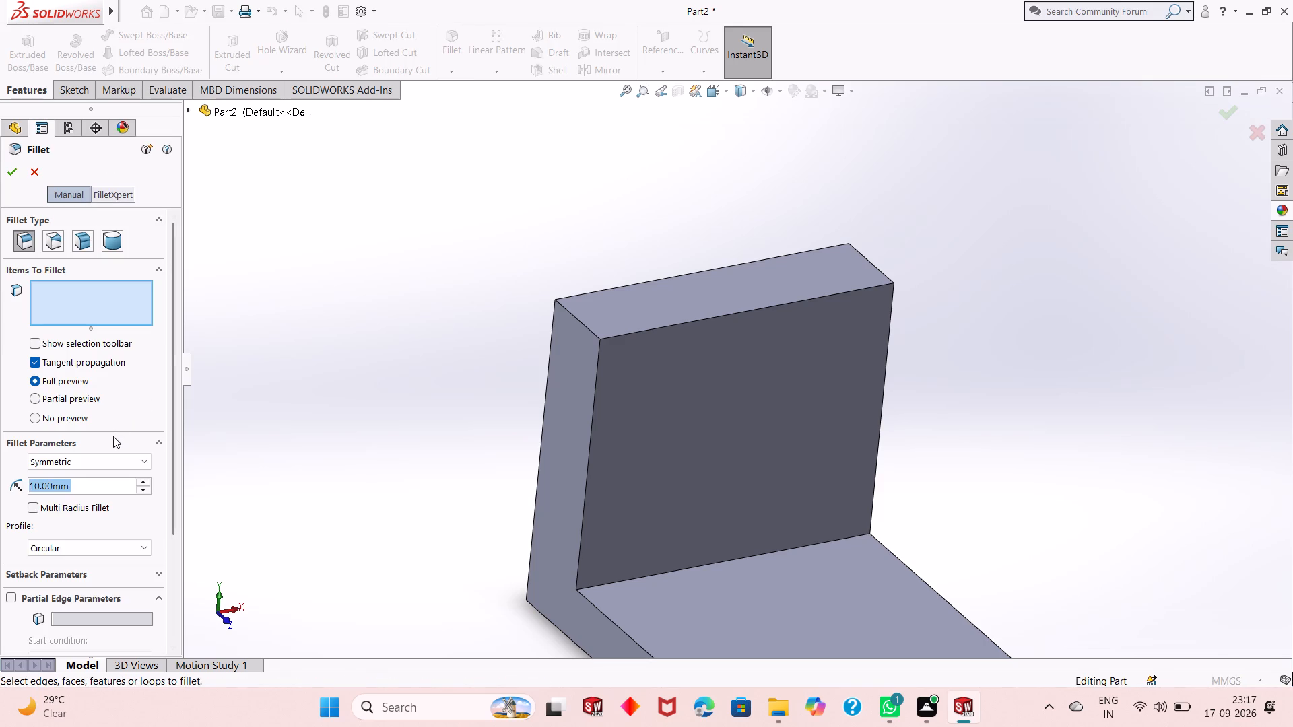
text(200)
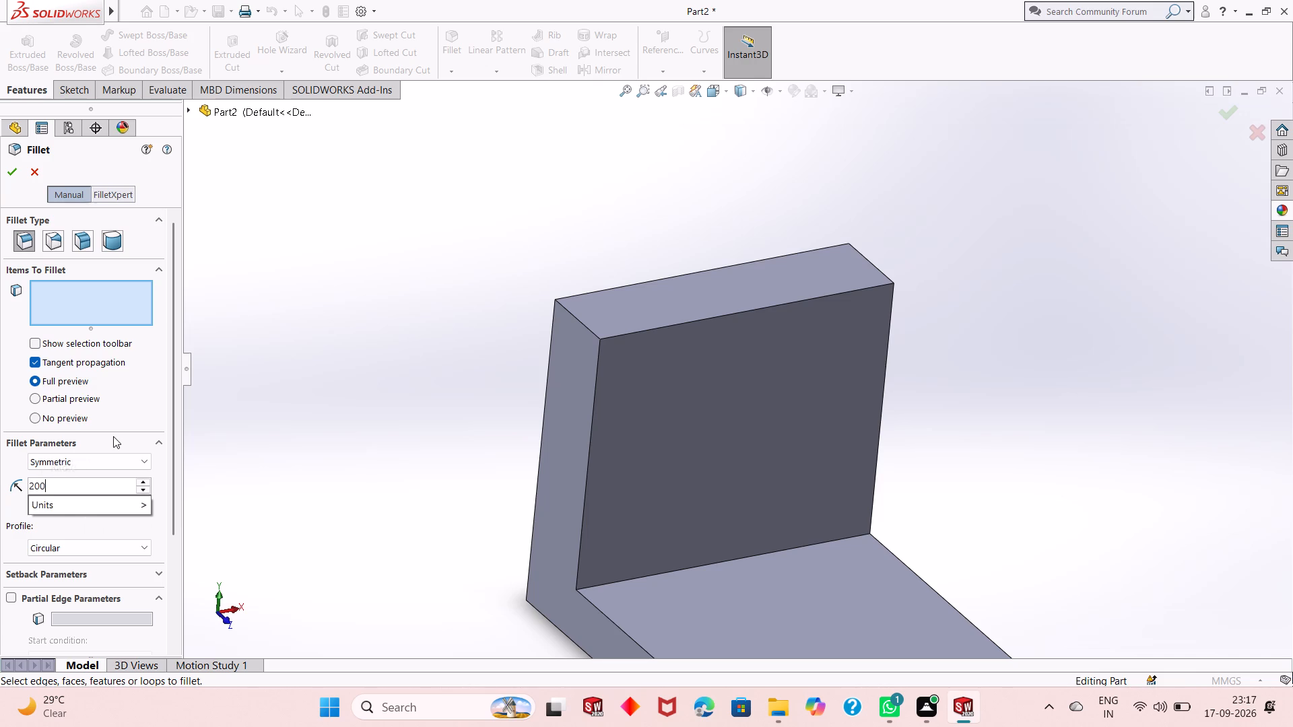
key(Return)
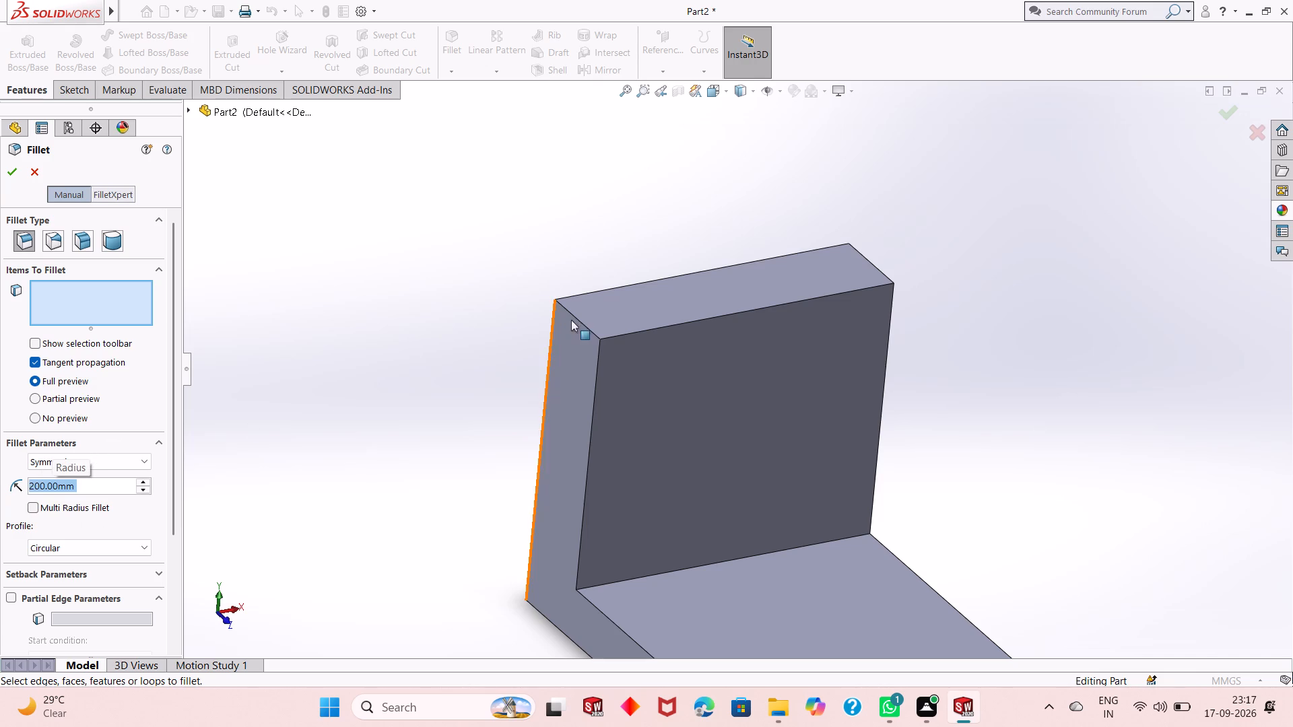
click(579, 320)
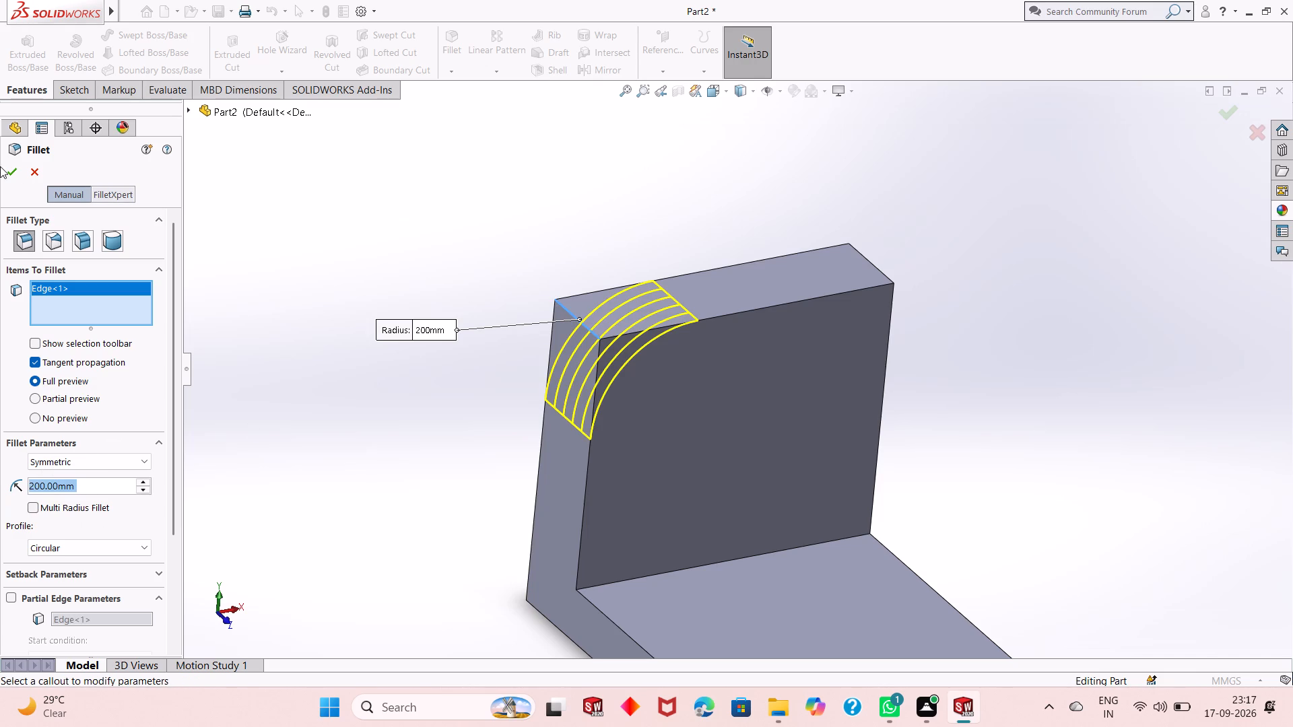
click(9, 173)
click(304, 285)
Sketch a circle of about 126 mm radius on the upright block's inner face, centred on the corner fillet's arc centre.
scroll(342, 320, up, 5)
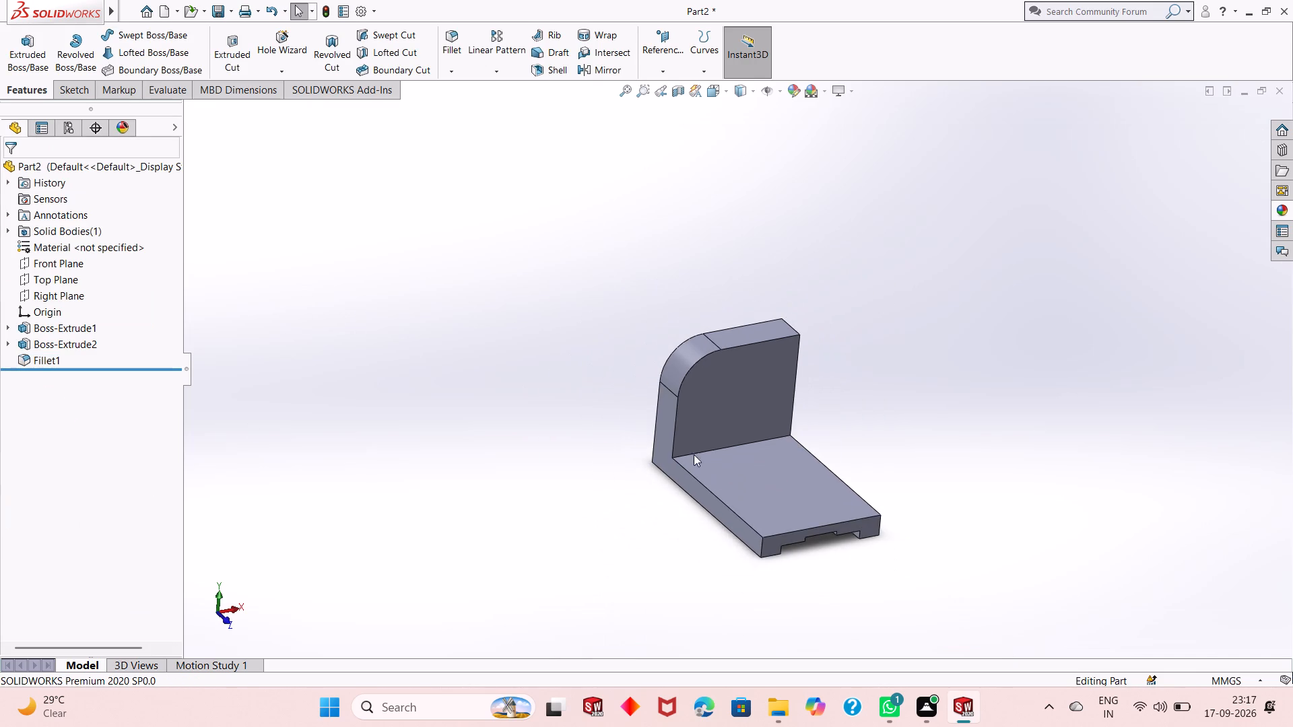
scroll(882, 519, down, 3)
middle_drag(677, 382, 615, 304)
scroll(636, 285, down, 3)
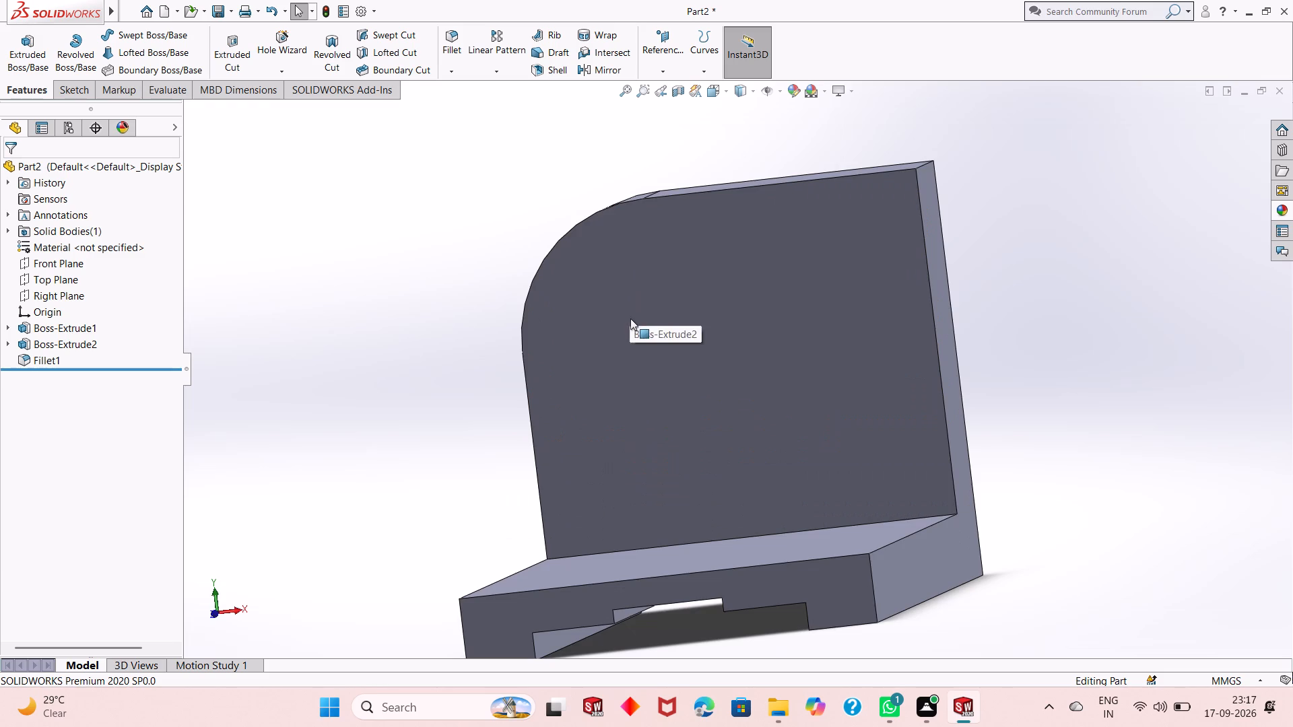
middle_drag(630, 319, 679, 361)
scroll(670, 357, up, 2)
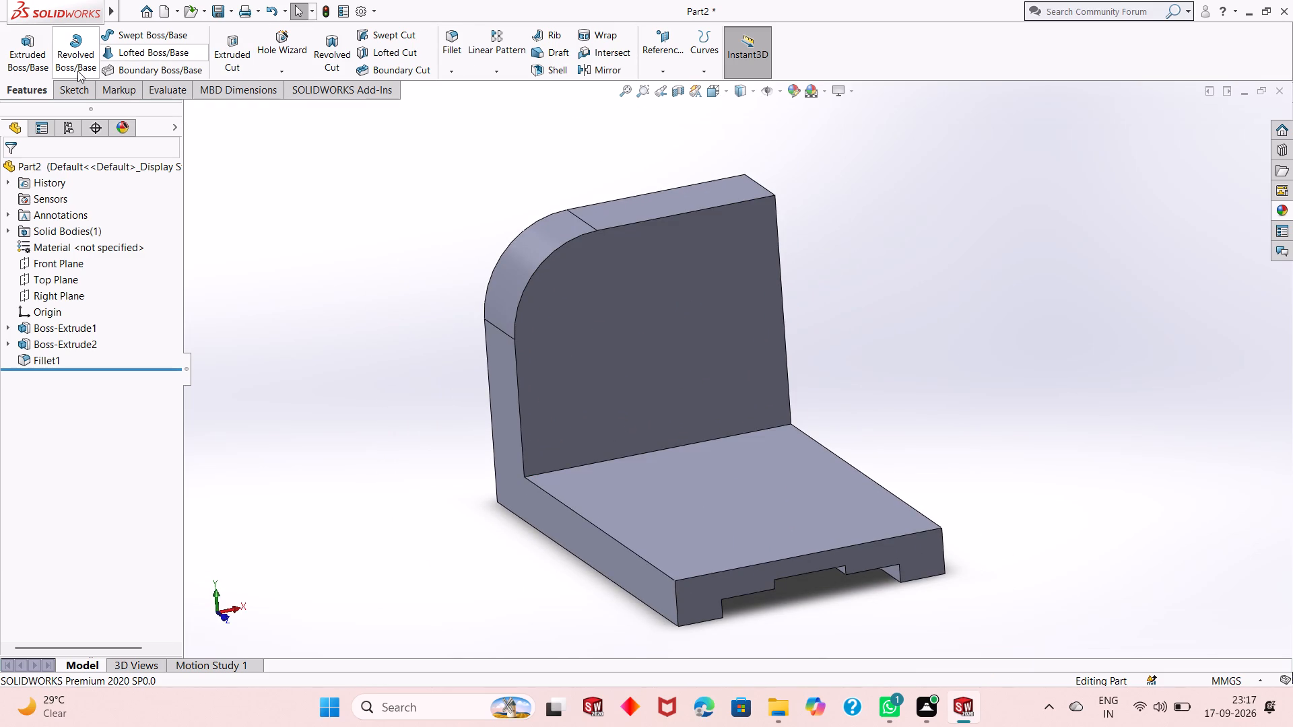
click(64, 89)
click(593, 314)
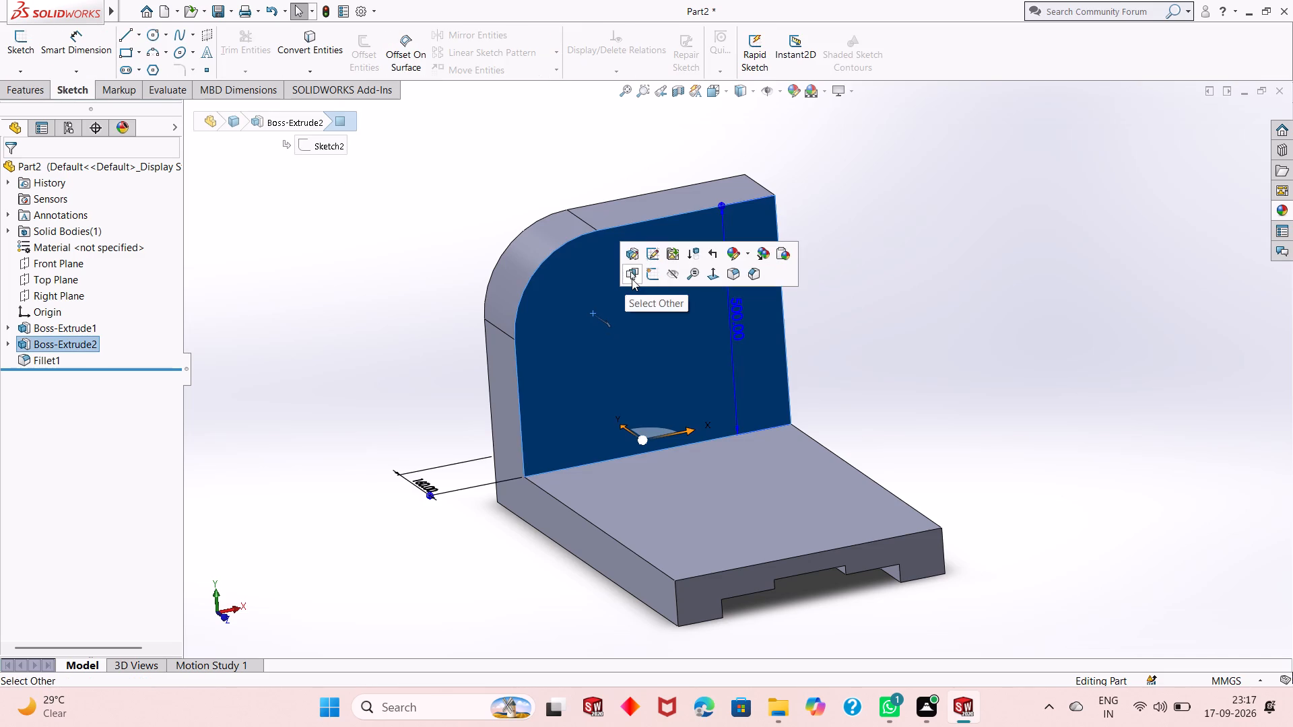
click(651, 284)
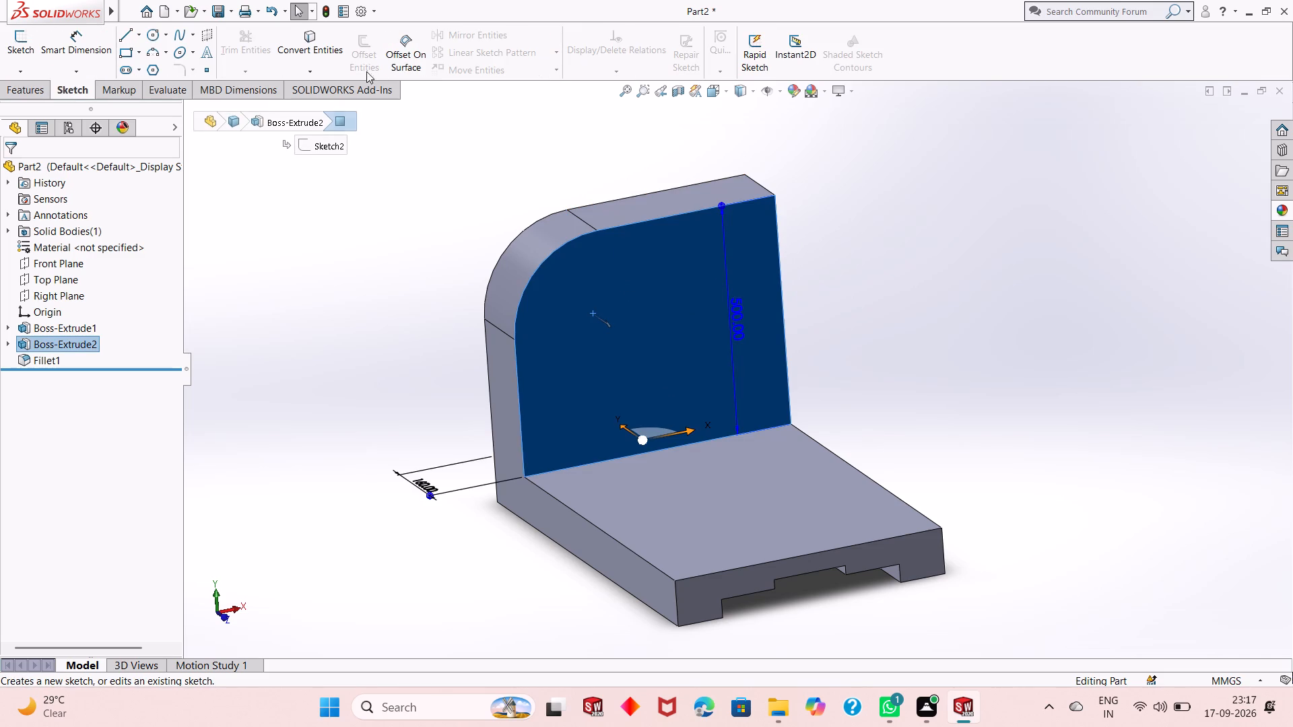
key(Escape)
key(Escape)
click(150, 32)
click(700, 347)
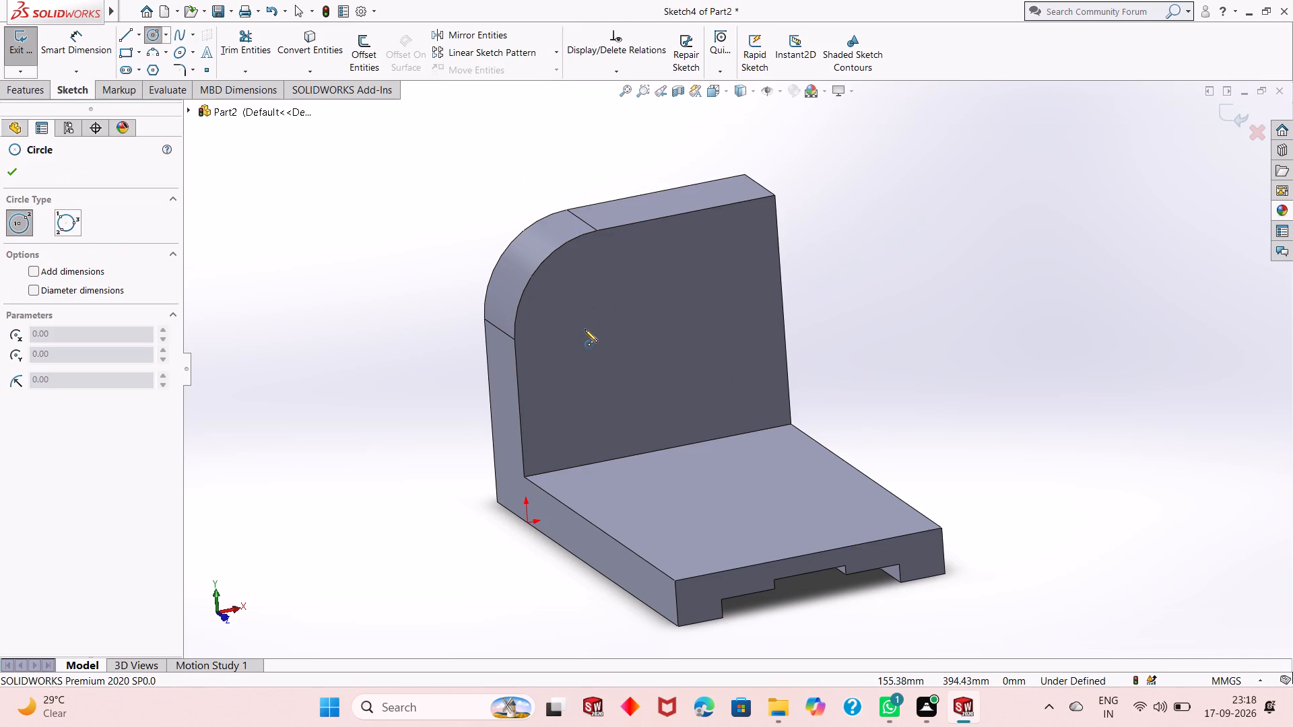
key(ctrl+8)
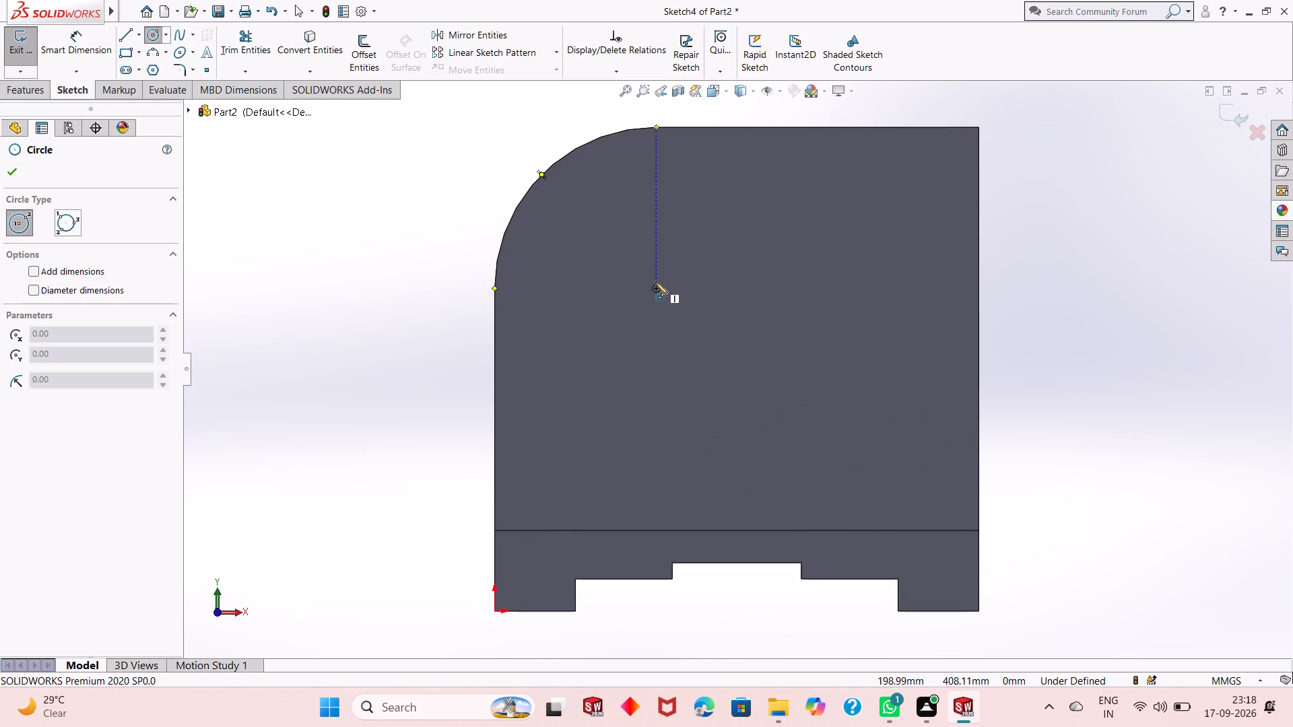
click(658, 287)
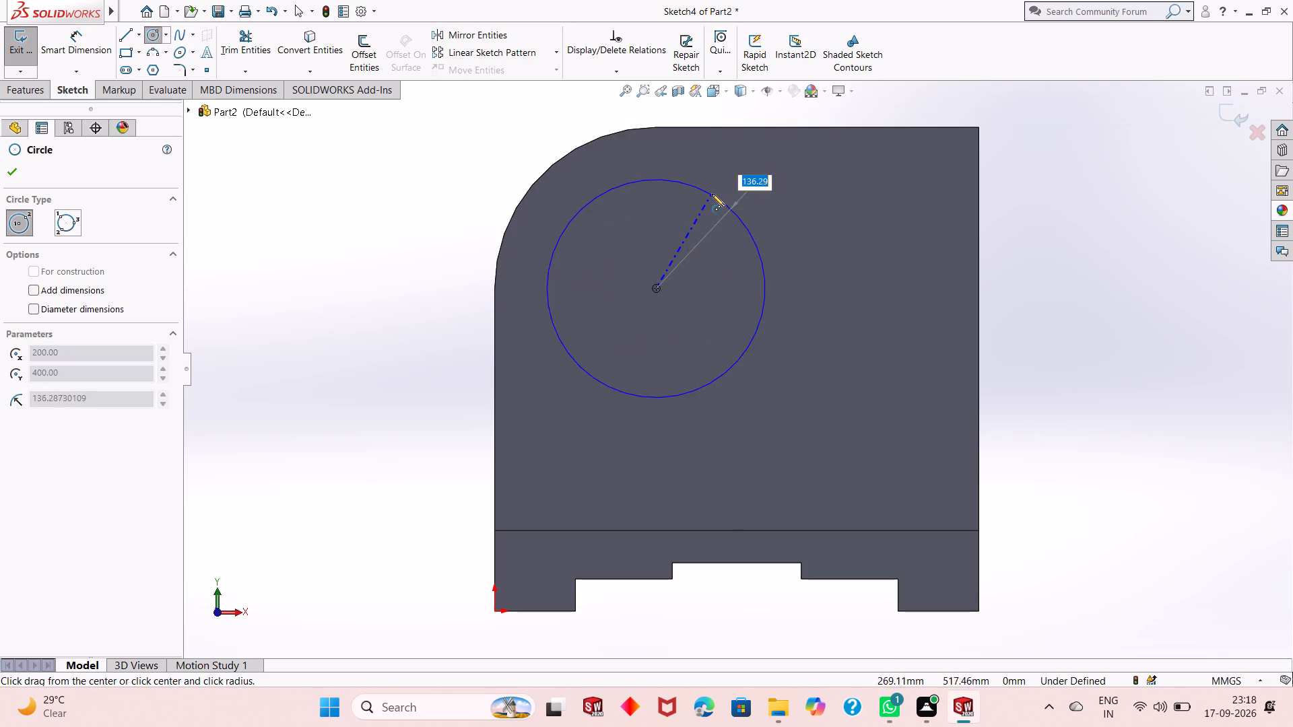
click(704, 199)
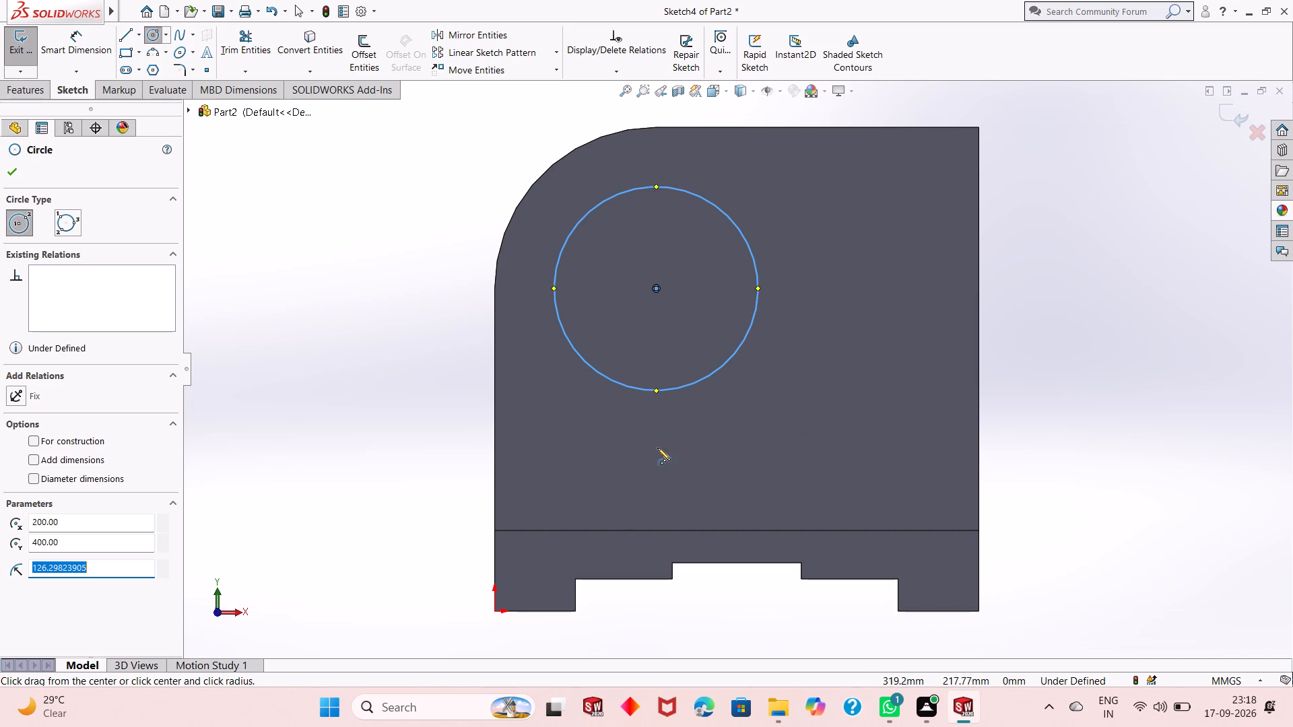
scroll(721, 425, up, 2)
scroll(700, 313, down, 2)
scroll(700, 313, up, 1)
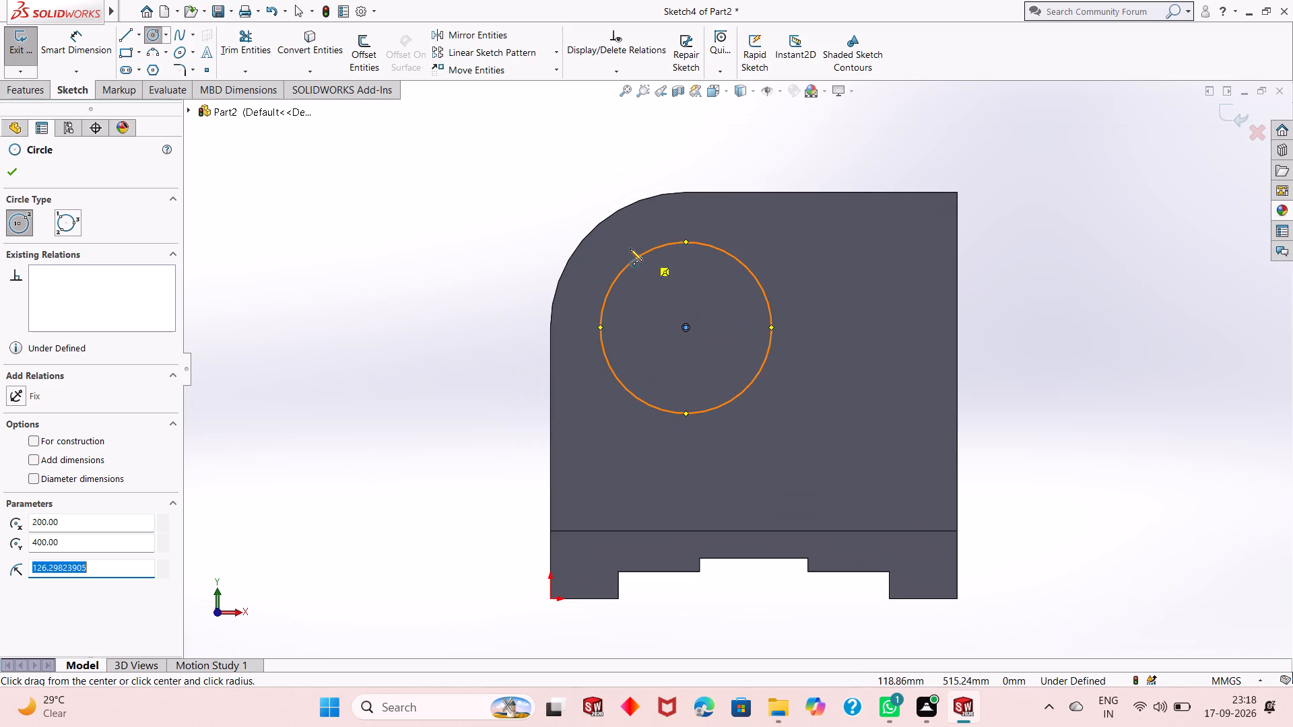
right_click(630, 248)
click(737, 263)
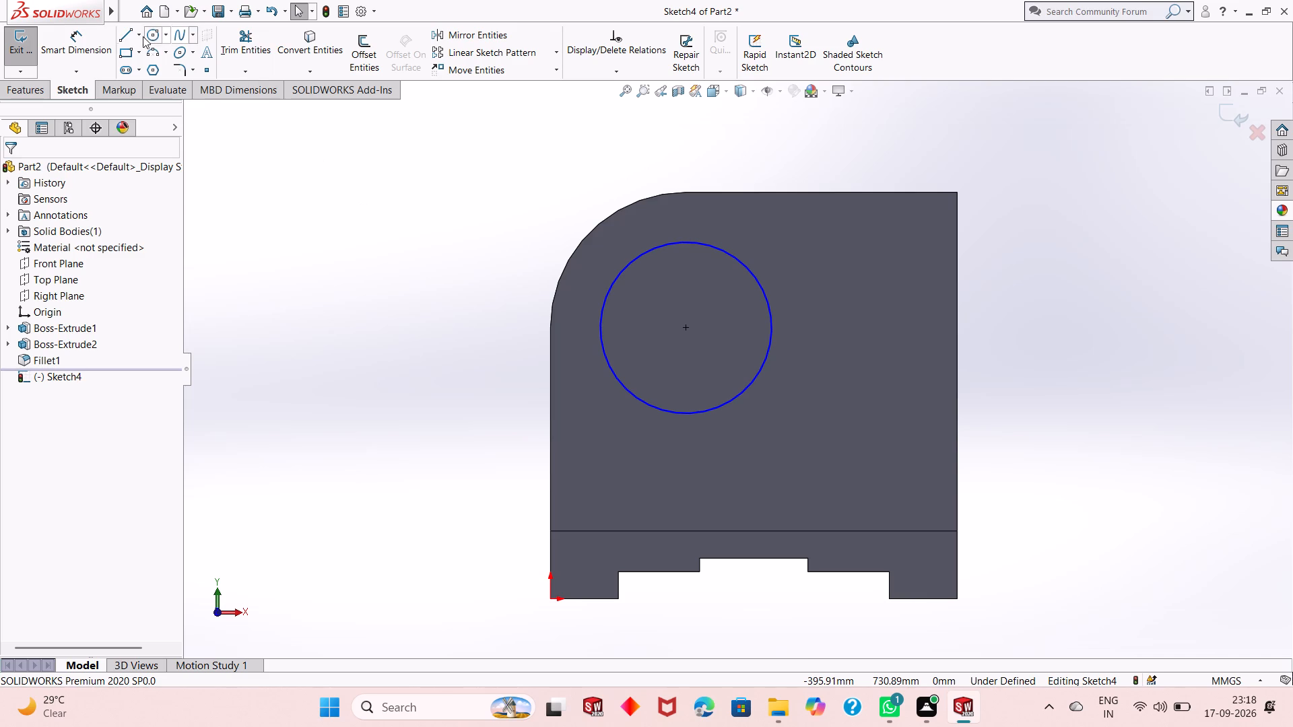
Dimension the circle's diameter to 150 mm.
click(96, 40)
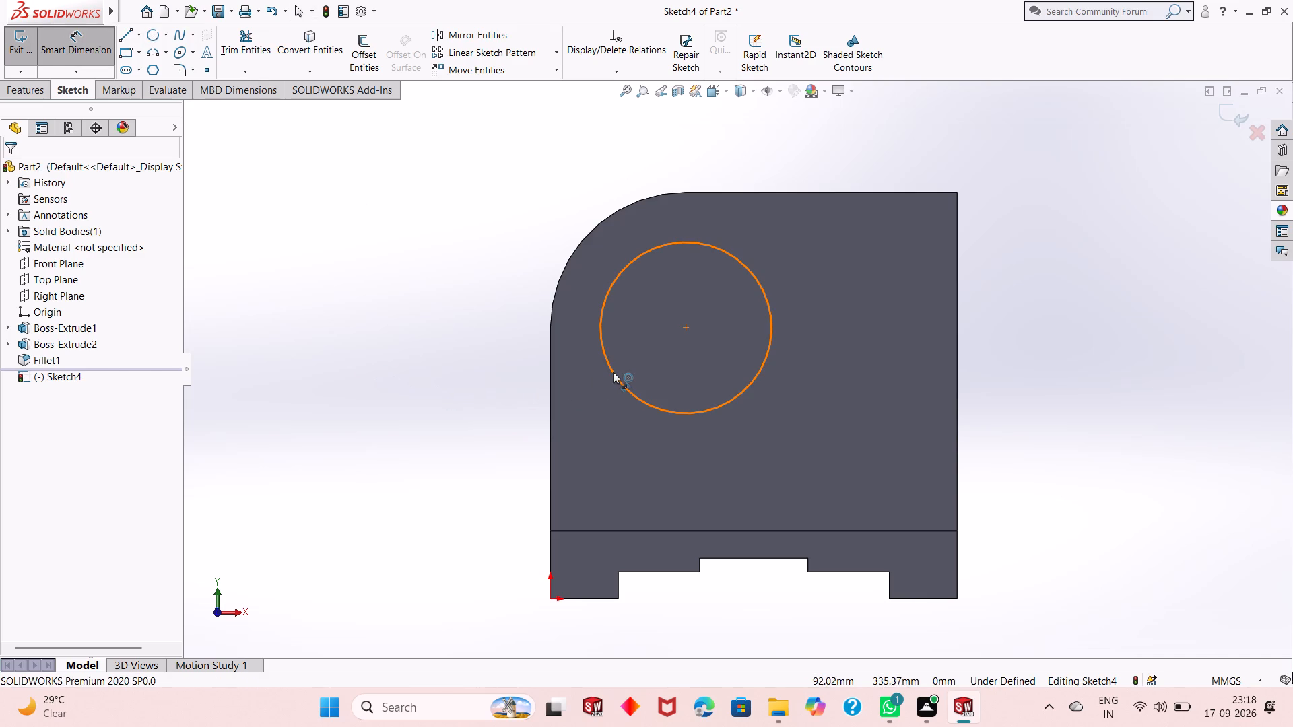
click(613, 372)
click(412, 425)
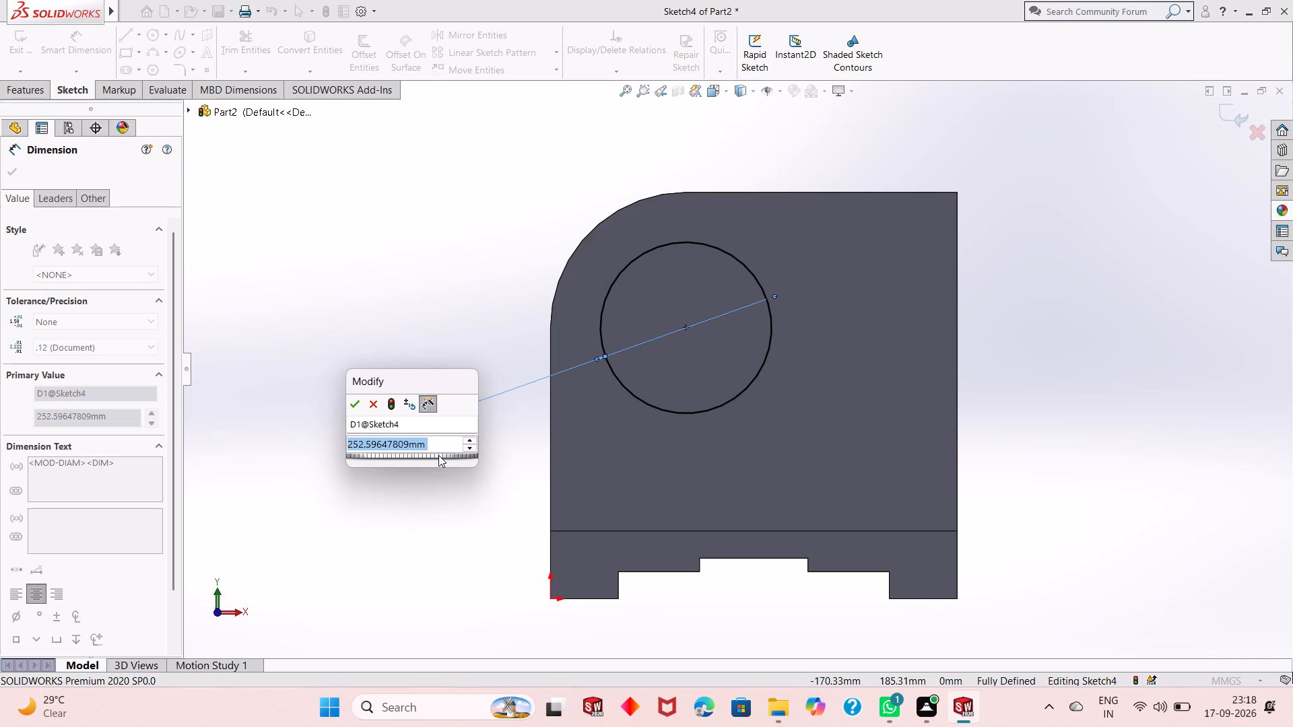
text(150)
key(Return)
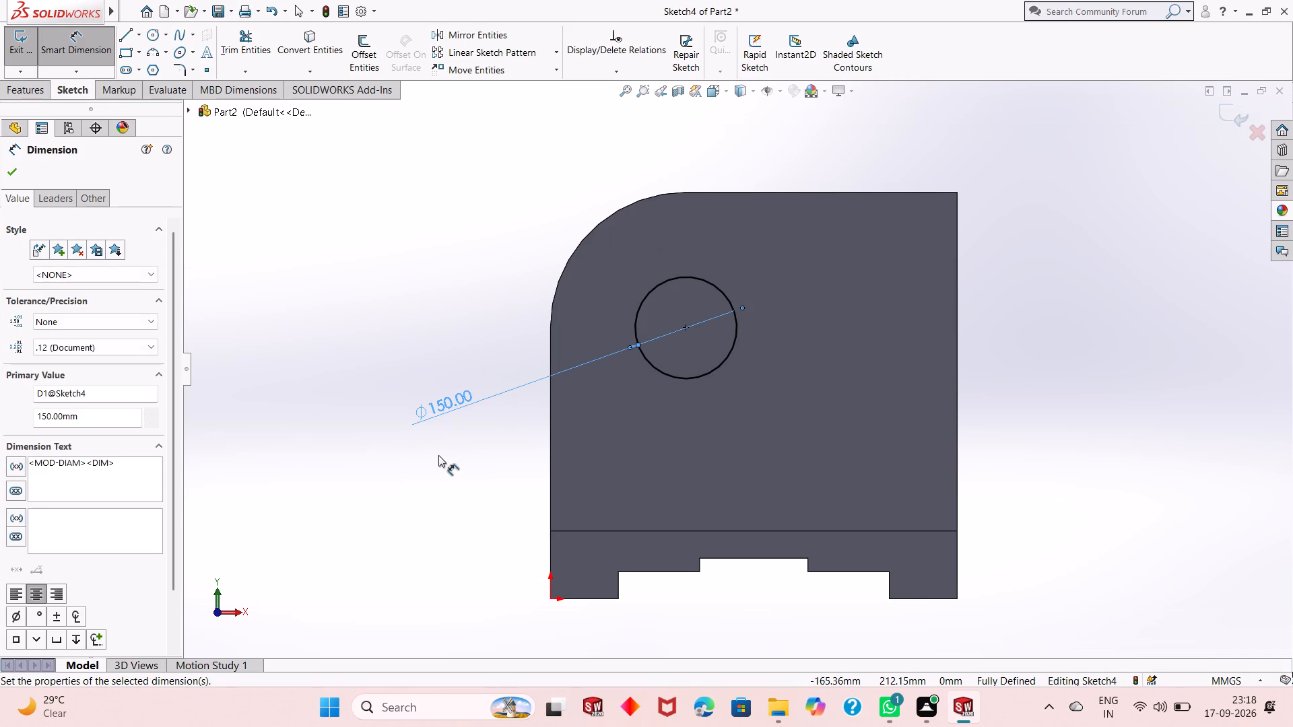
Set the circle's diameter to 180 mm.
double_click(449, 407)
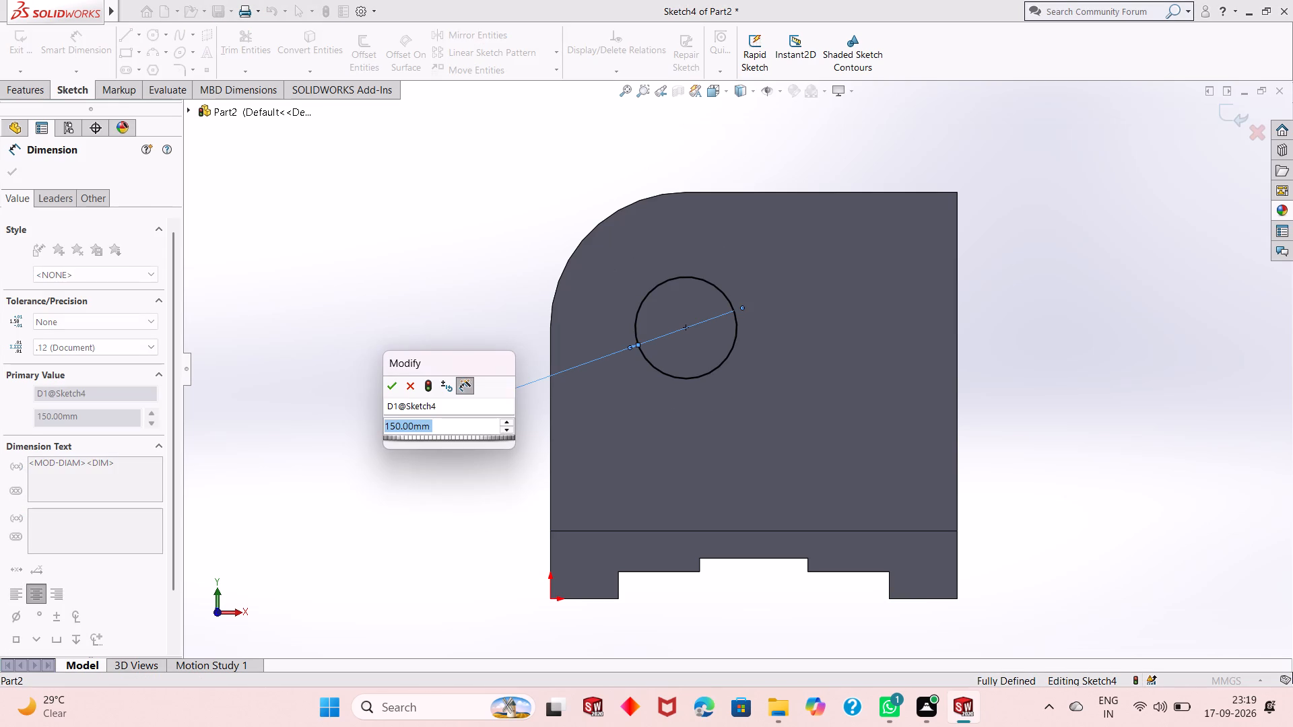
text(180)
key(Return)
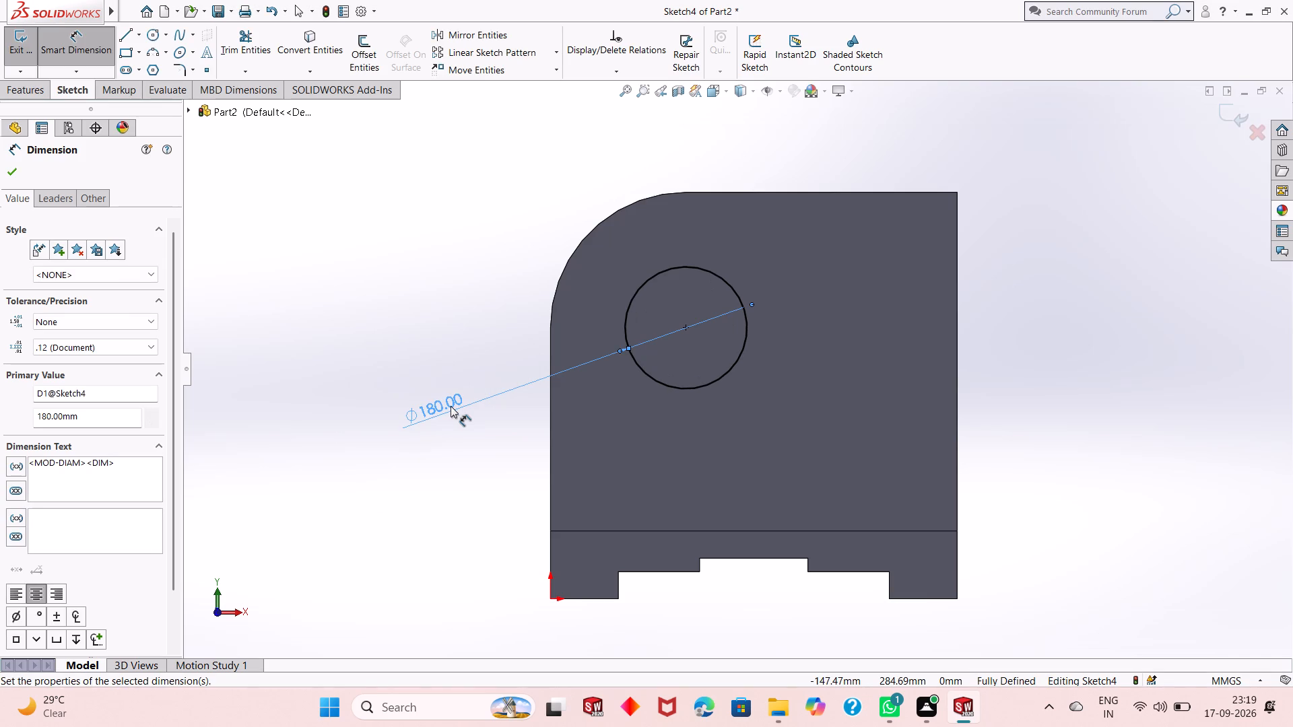
Set the circle's diameter to 200 mm.
middle_drag(632, 415, 657, 436)
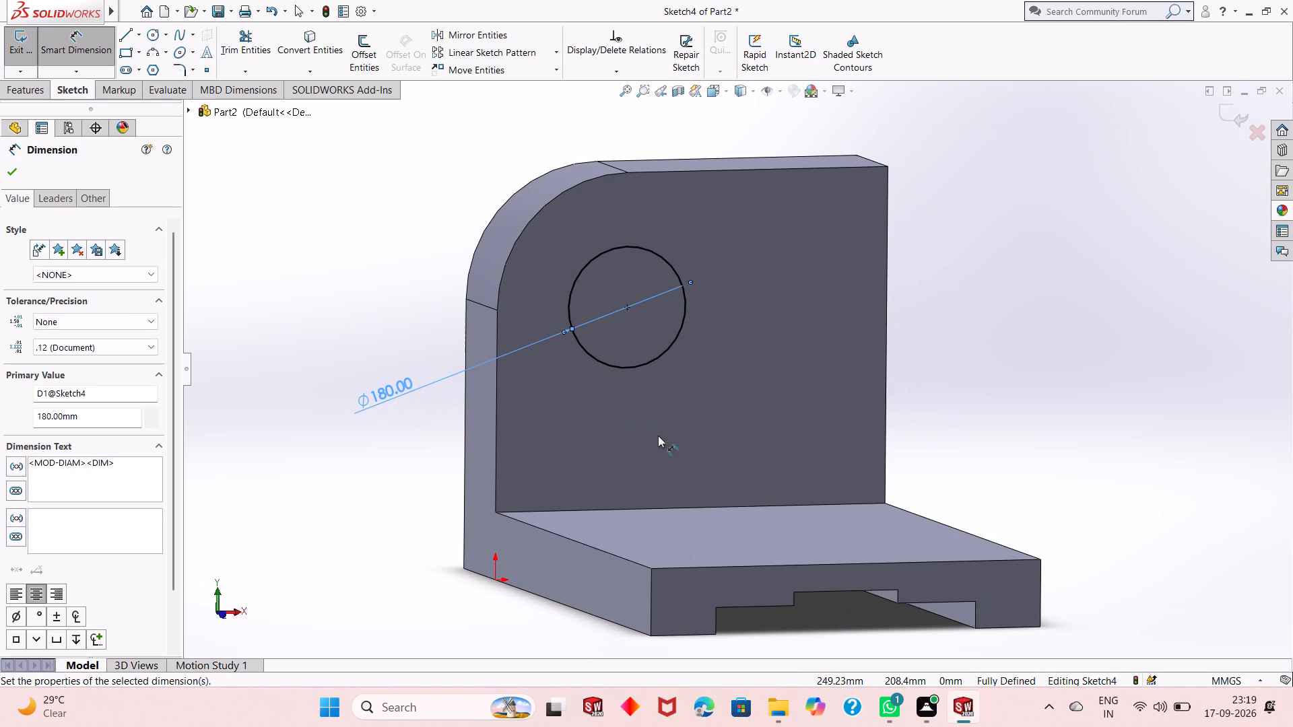
double_click(387, 390)
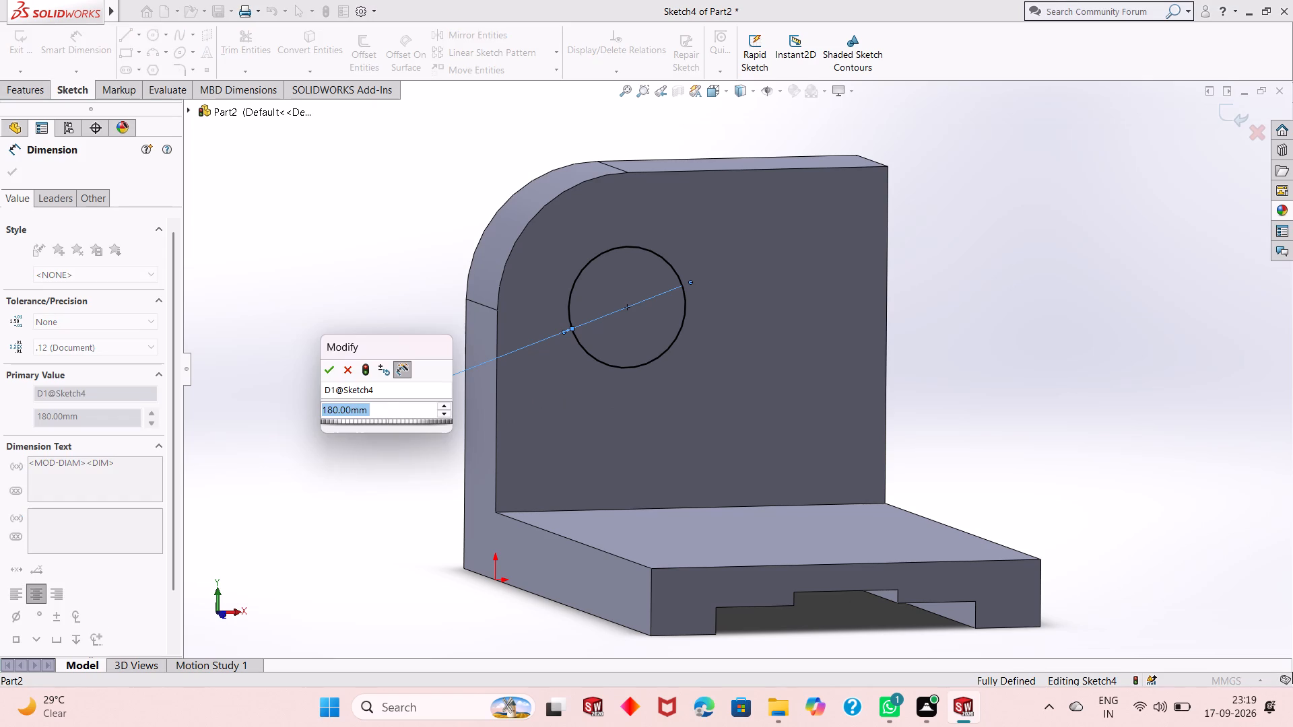
text(200)
key(Return)
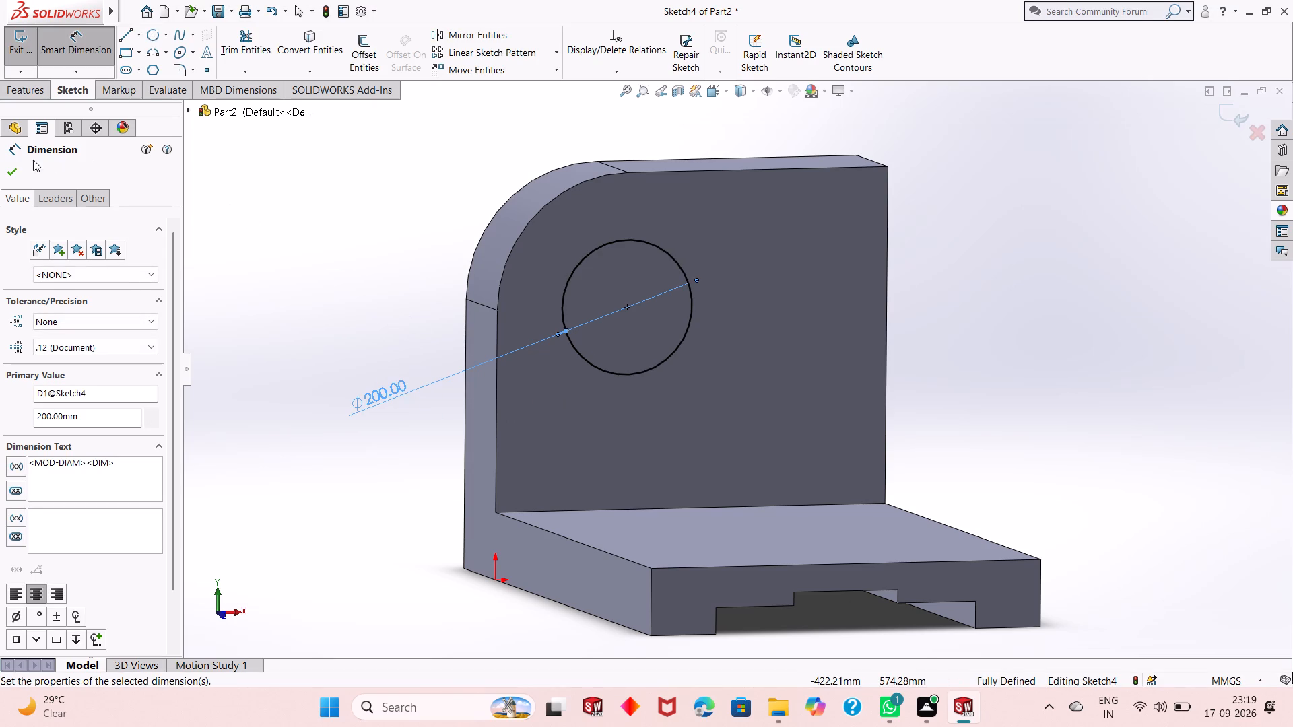
click(10, 173)
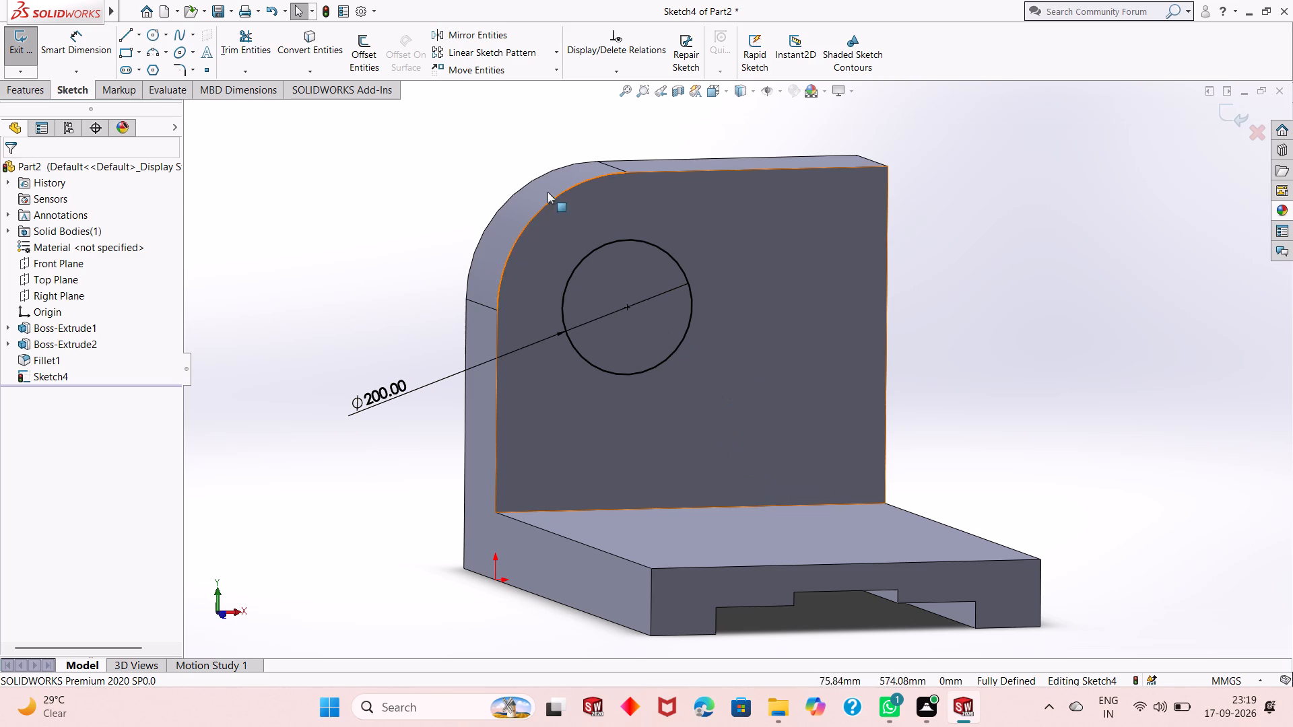
Cut the circle into the upright block as a blind extruded cut 60 mm deep.
click(22, 91)
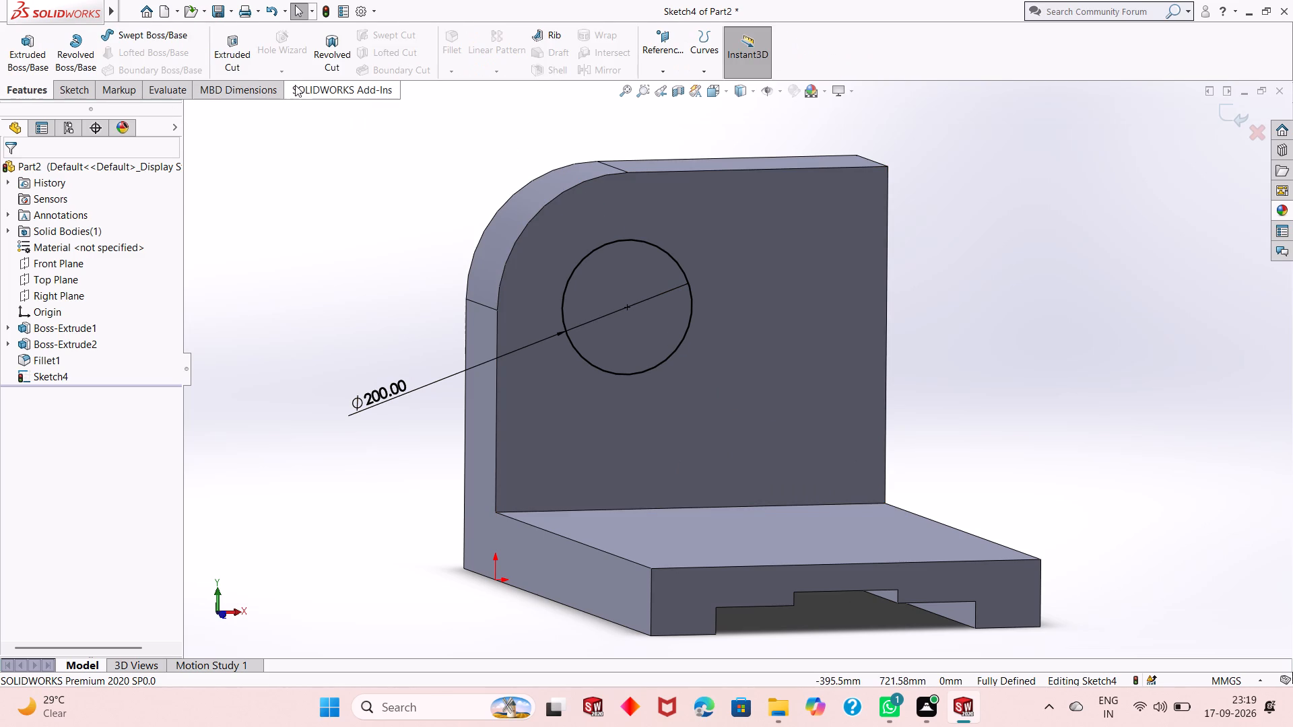
click(245, 52)
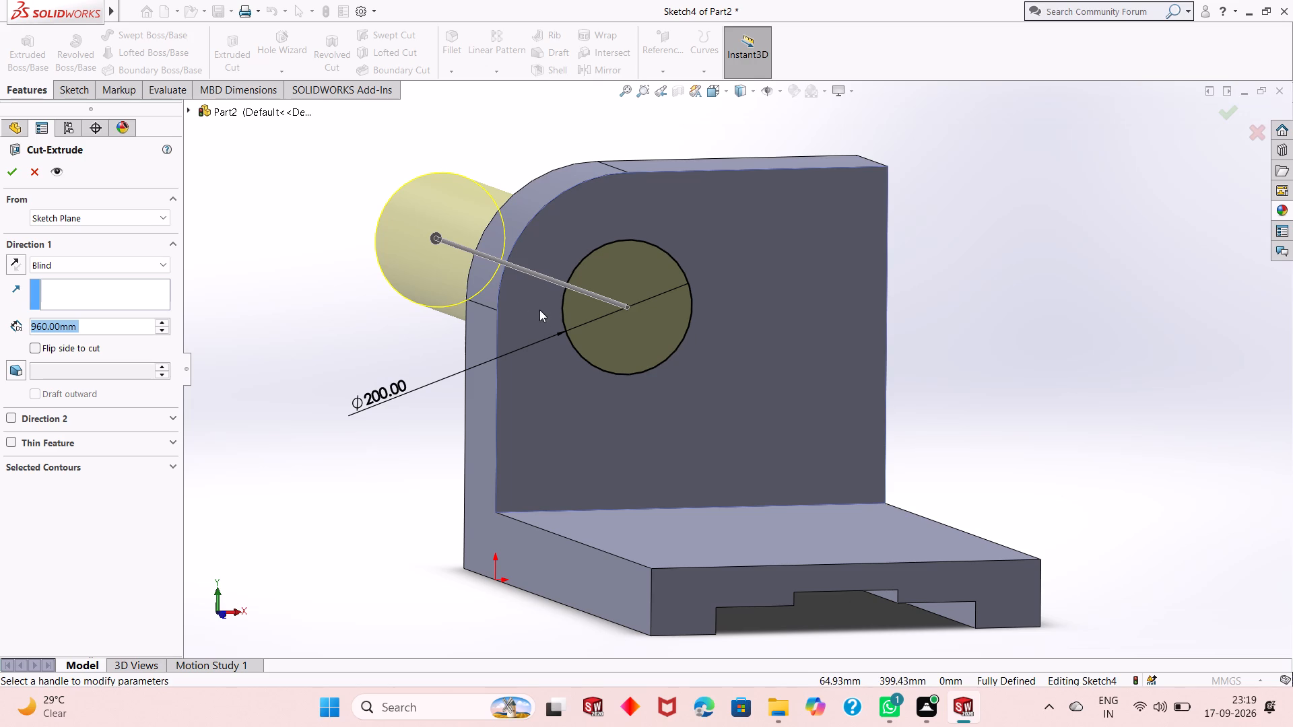
scroll(539, 310, up, 2)
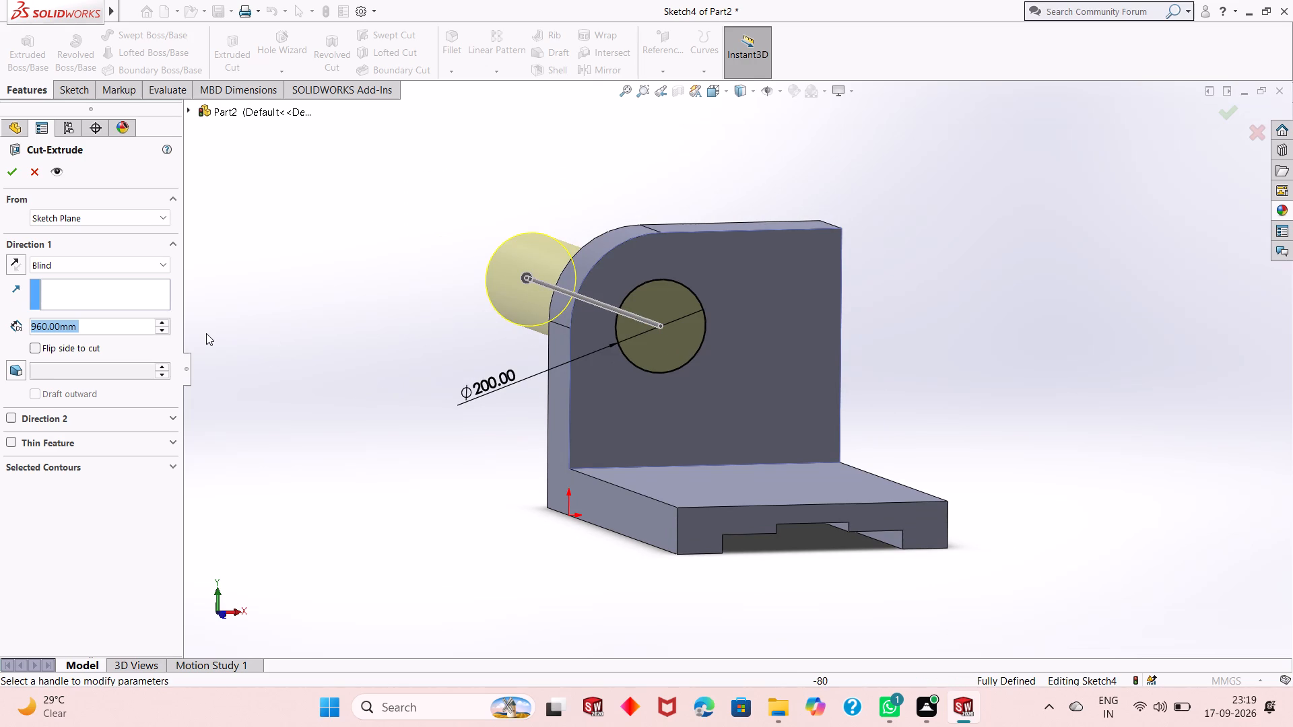
text(60)
key(Return)
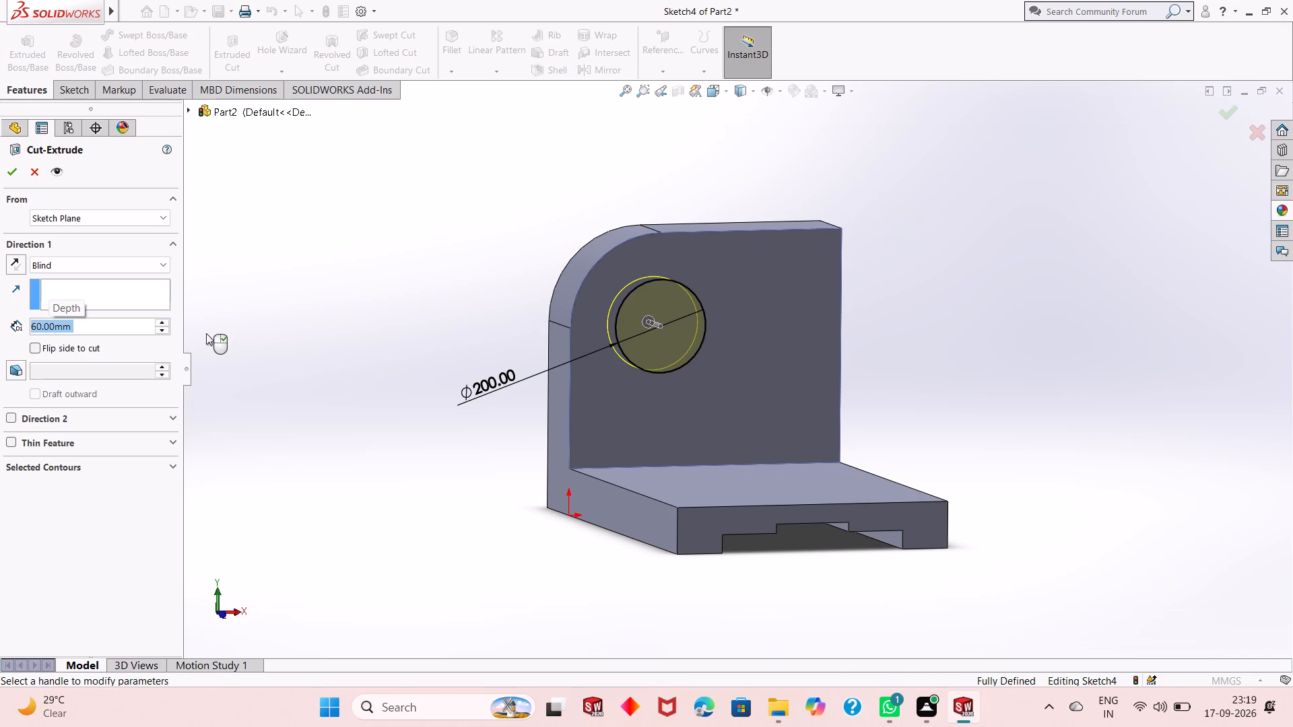
click(6, 169)
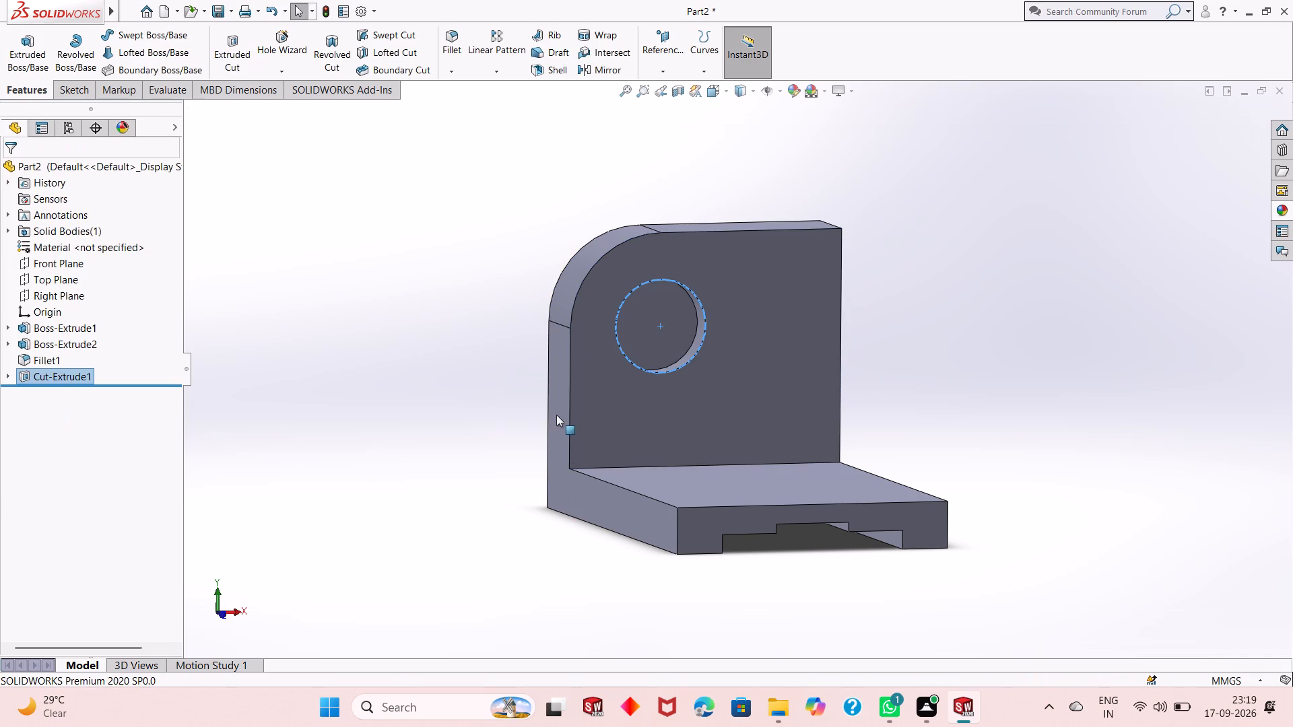
Change the blind depth of the circular pocket in the upright block to 80 mm.
middle_drag(560, 415, 583, 406)
click(385, 328)
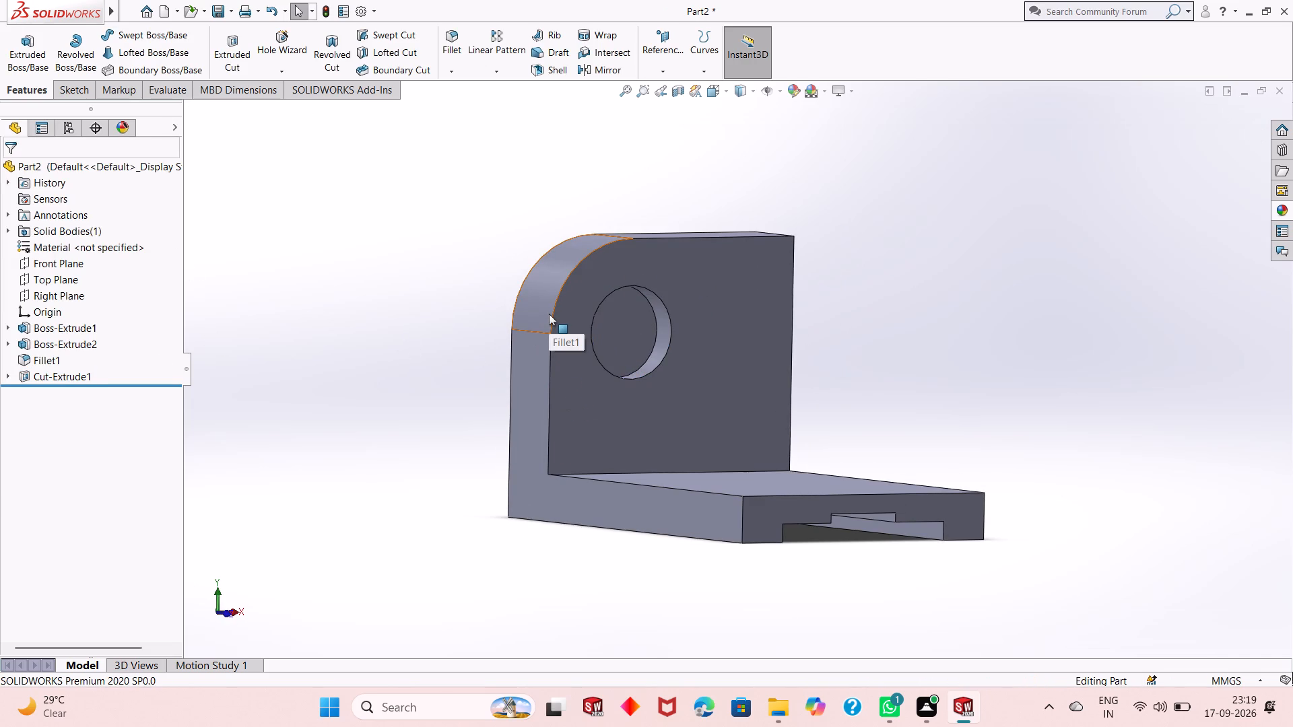
middle_drag(693, 334, 684, 395)
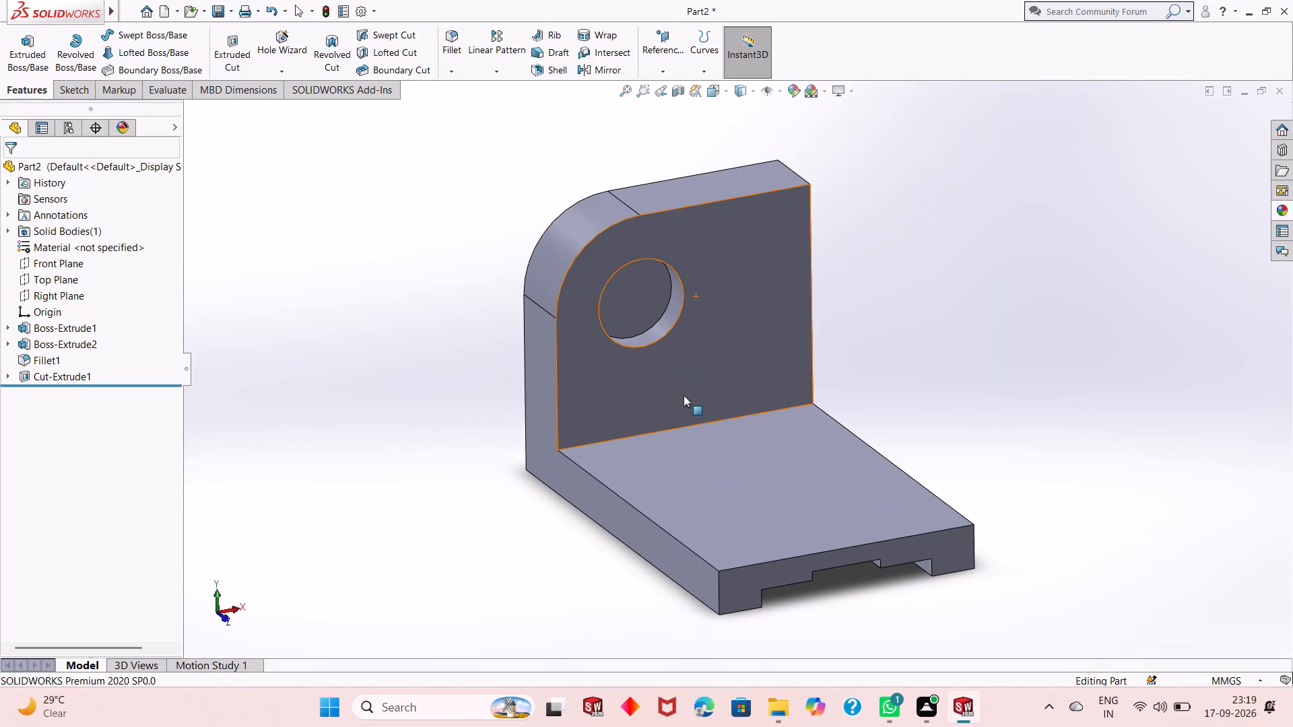
click(46, 383)
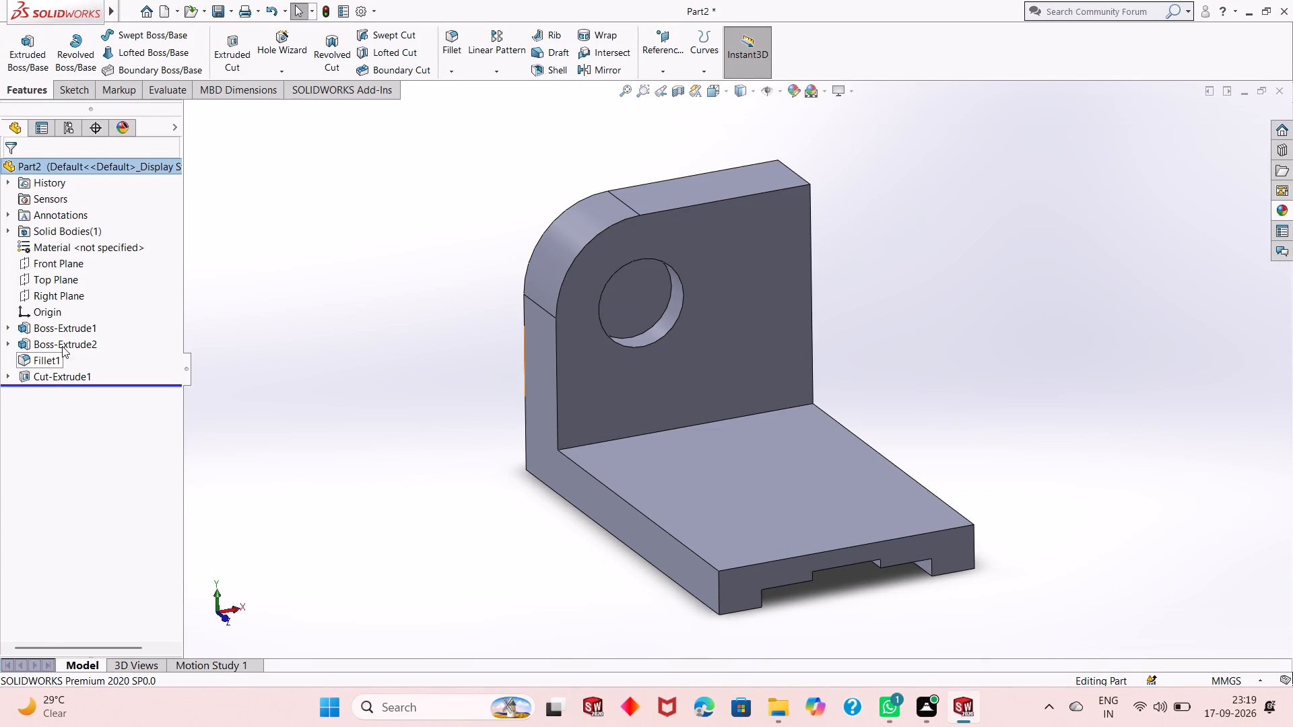
key(Escape)
key(Escape)
key(Escape)
click(73, 379)
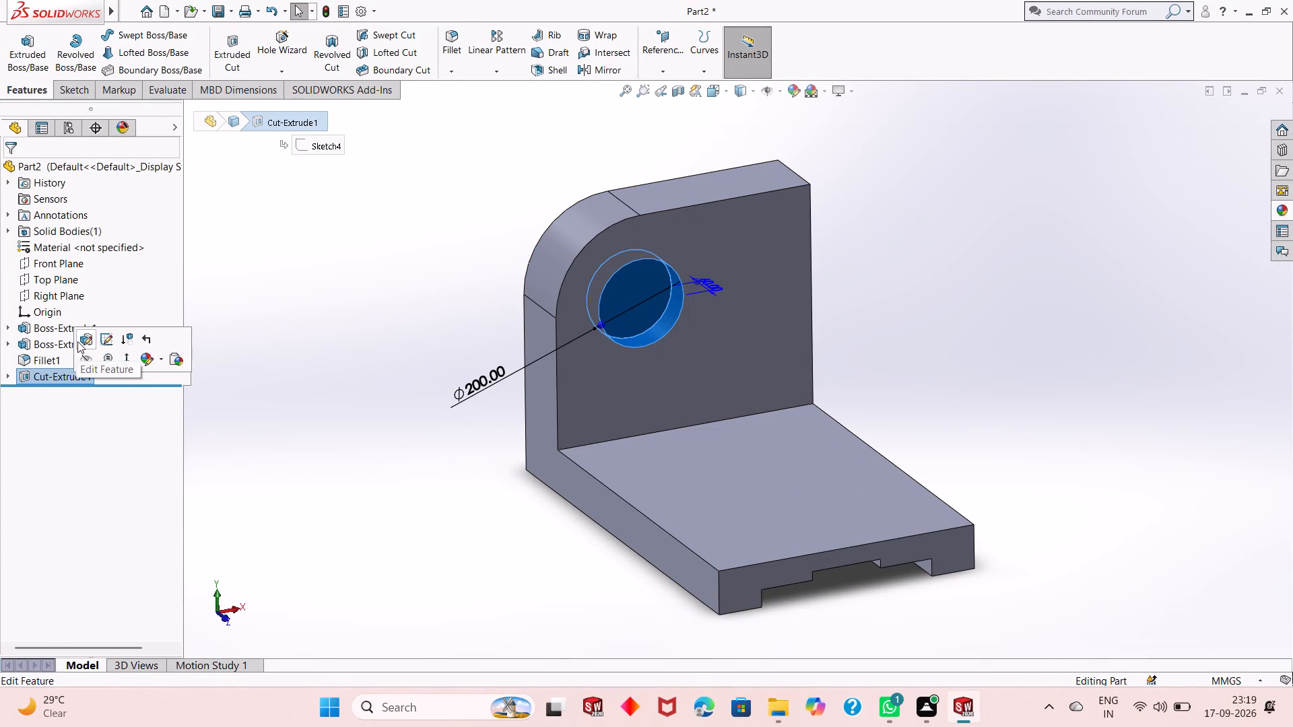
click(79, 341)
key(8)
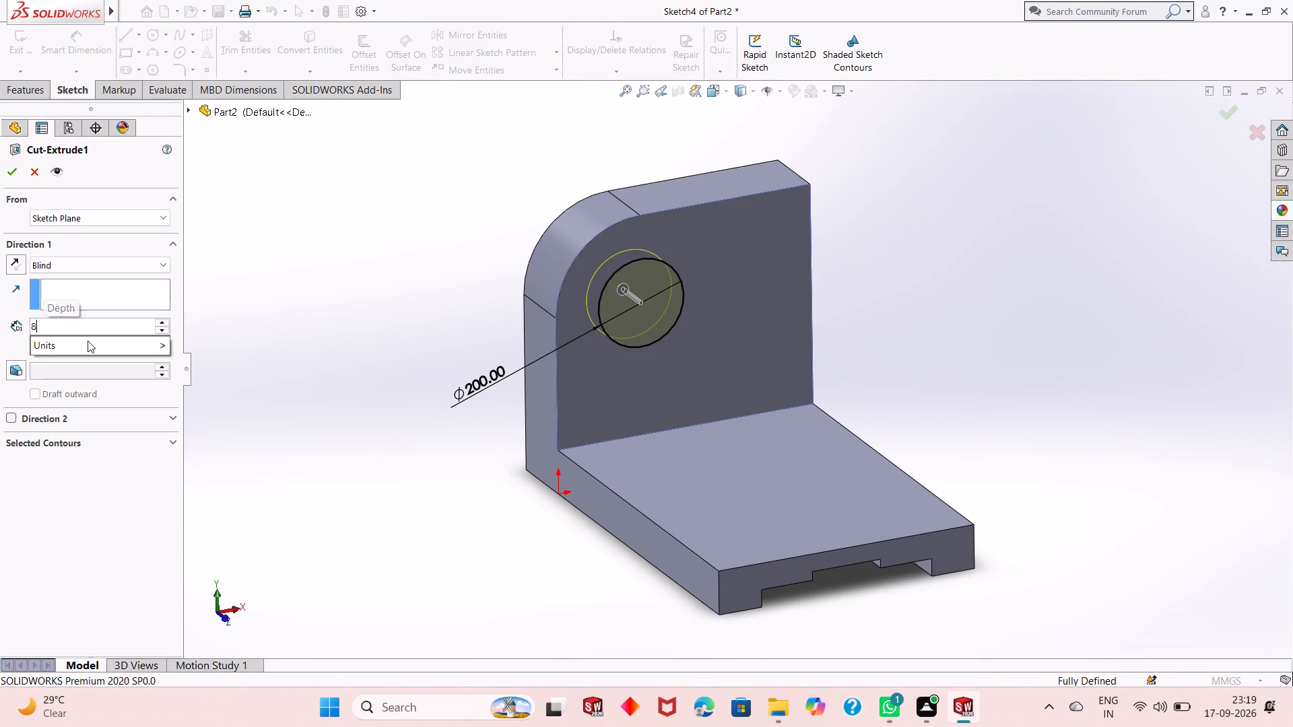
key(0)
key(Return)
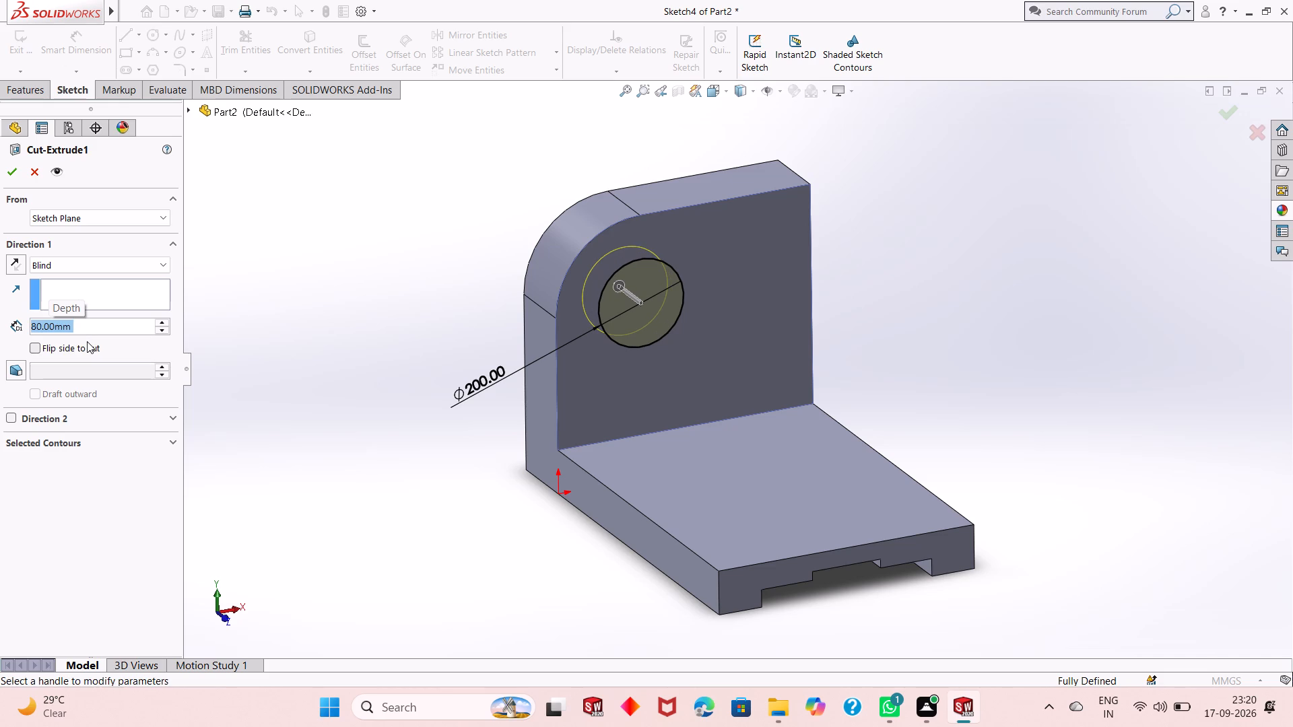
click(11, 171)
click(452, 467)
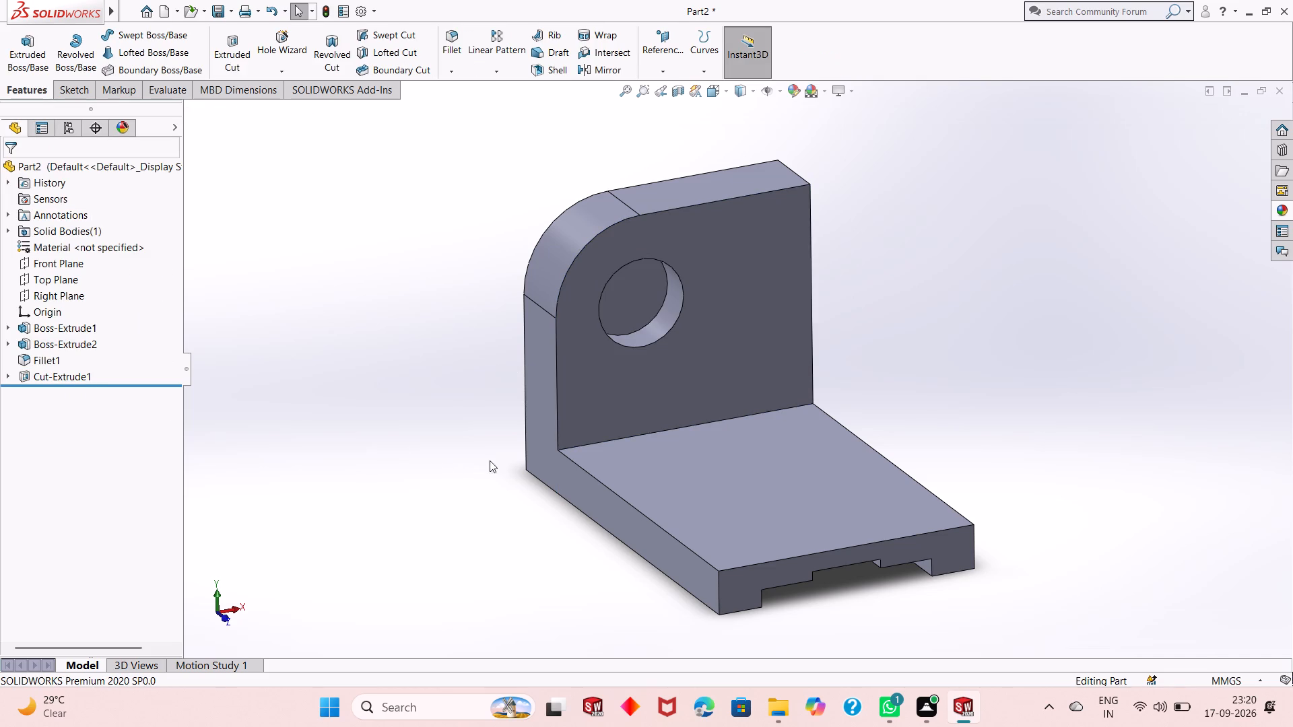
Start a sketch on the circular pocket's floor and draw a concentric circle of about 46 mm radius.
middle_drag(679, 451, 711, 414)
click(608, 310)
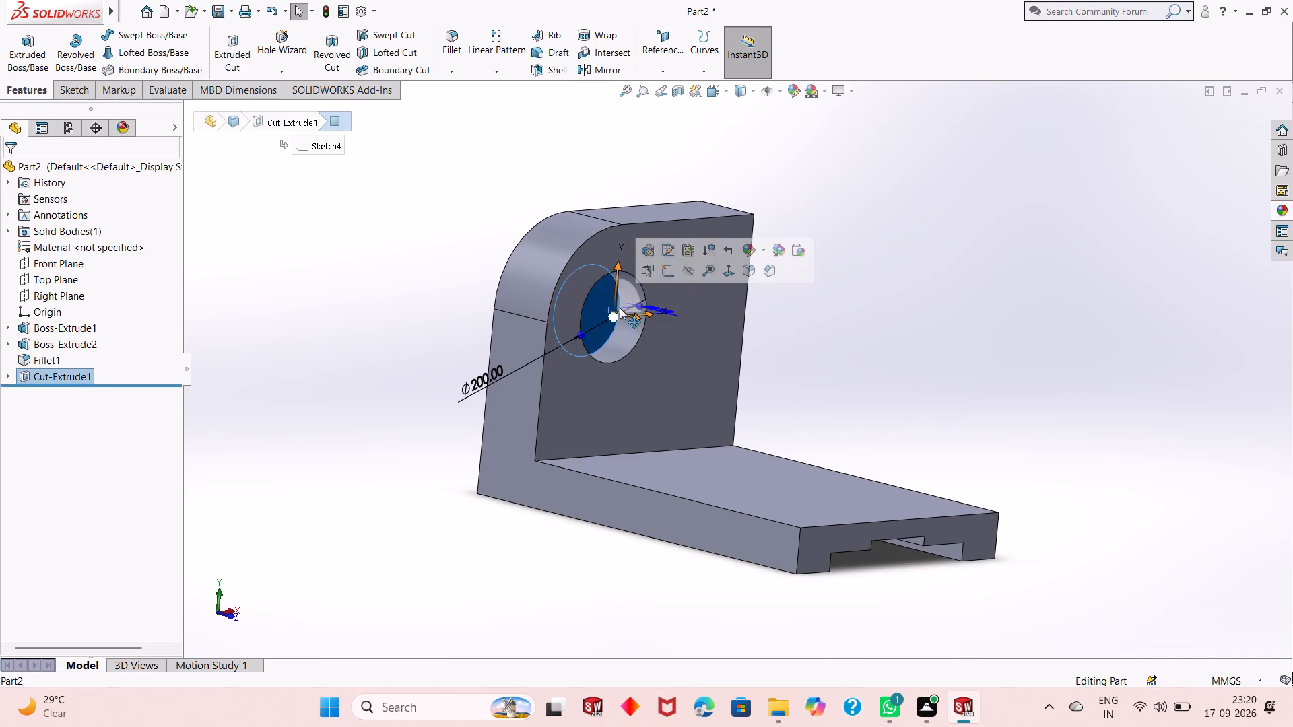
click(671, 279)
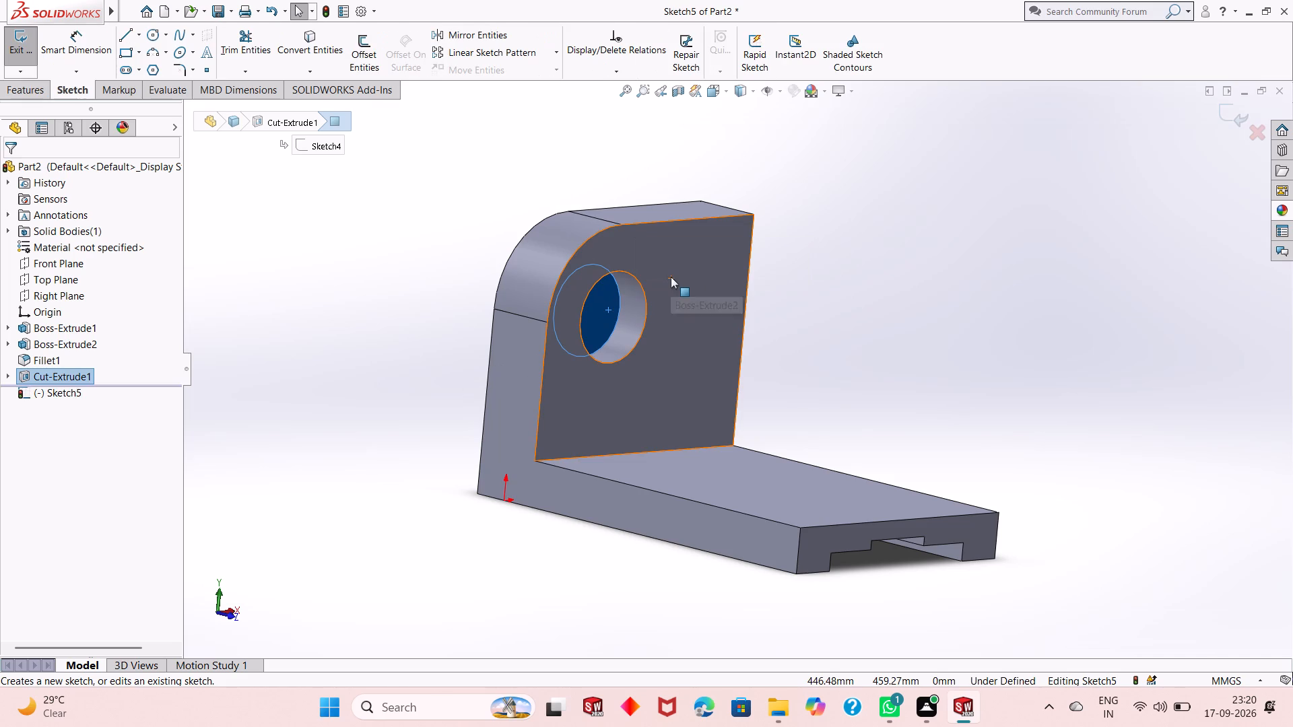
key(ctrl+8)
key(Escape)
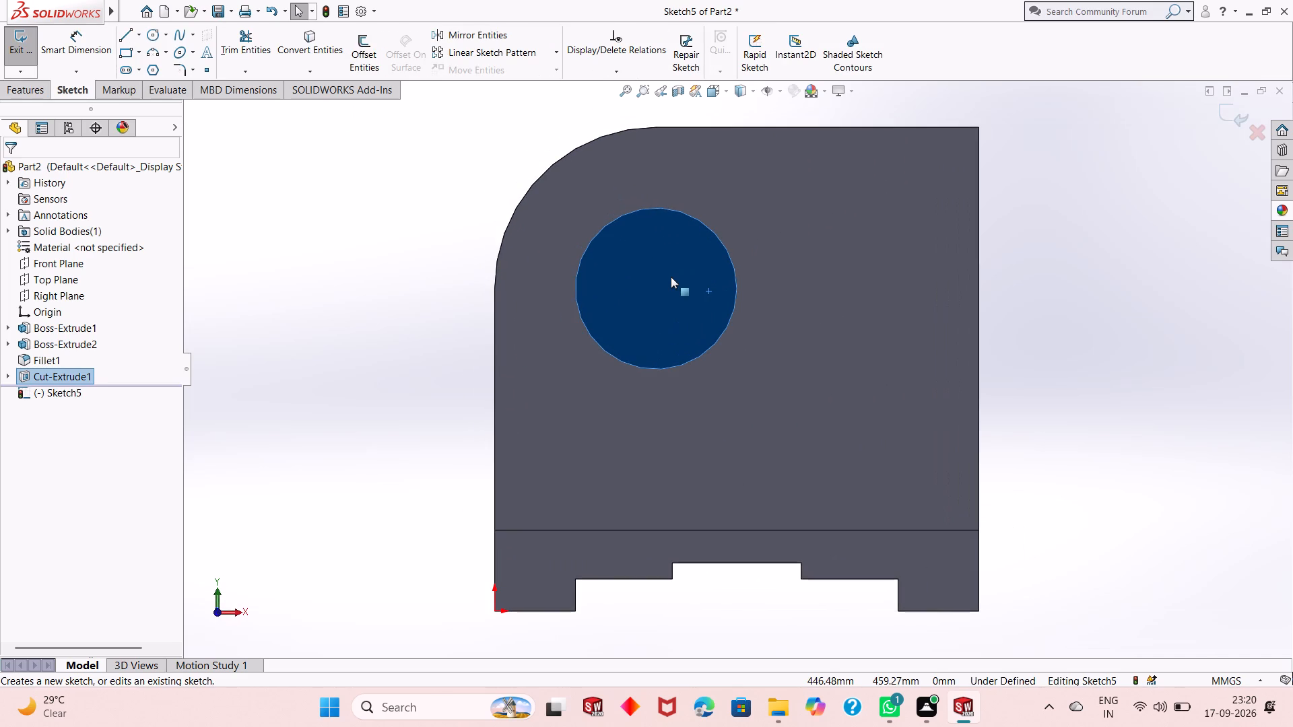
key(c)
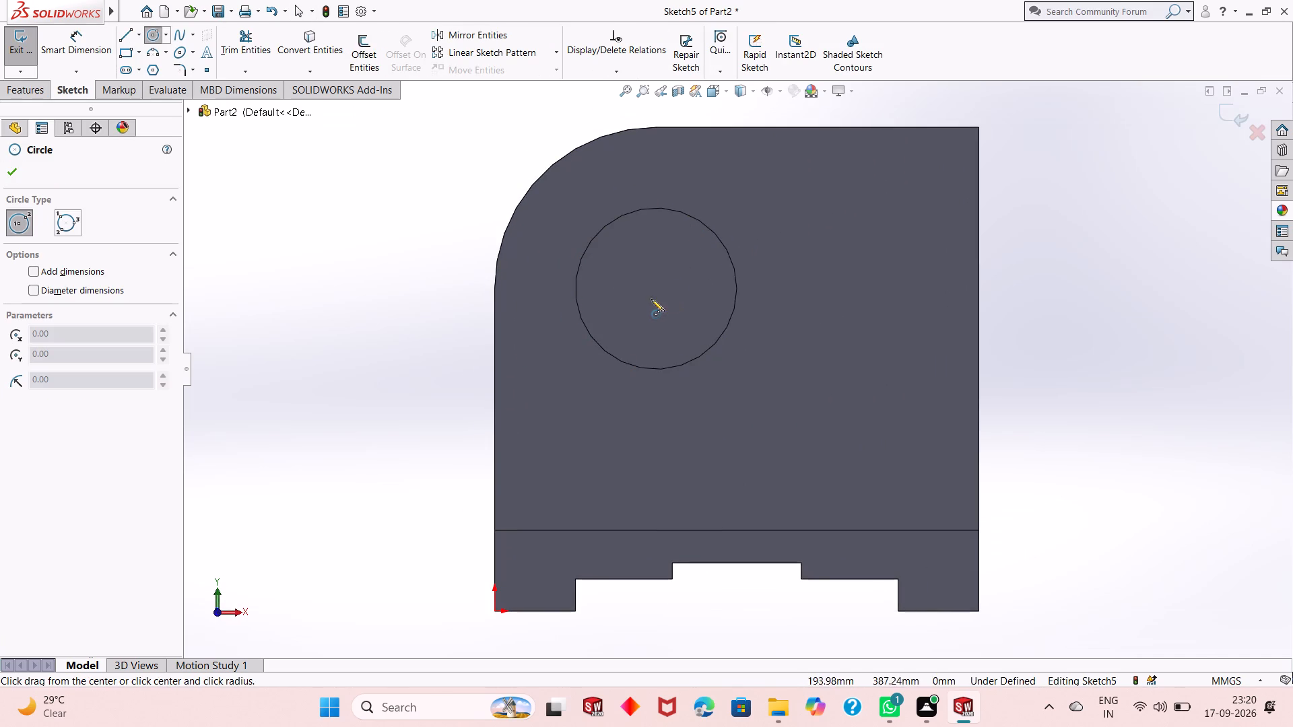
click(657, 289)
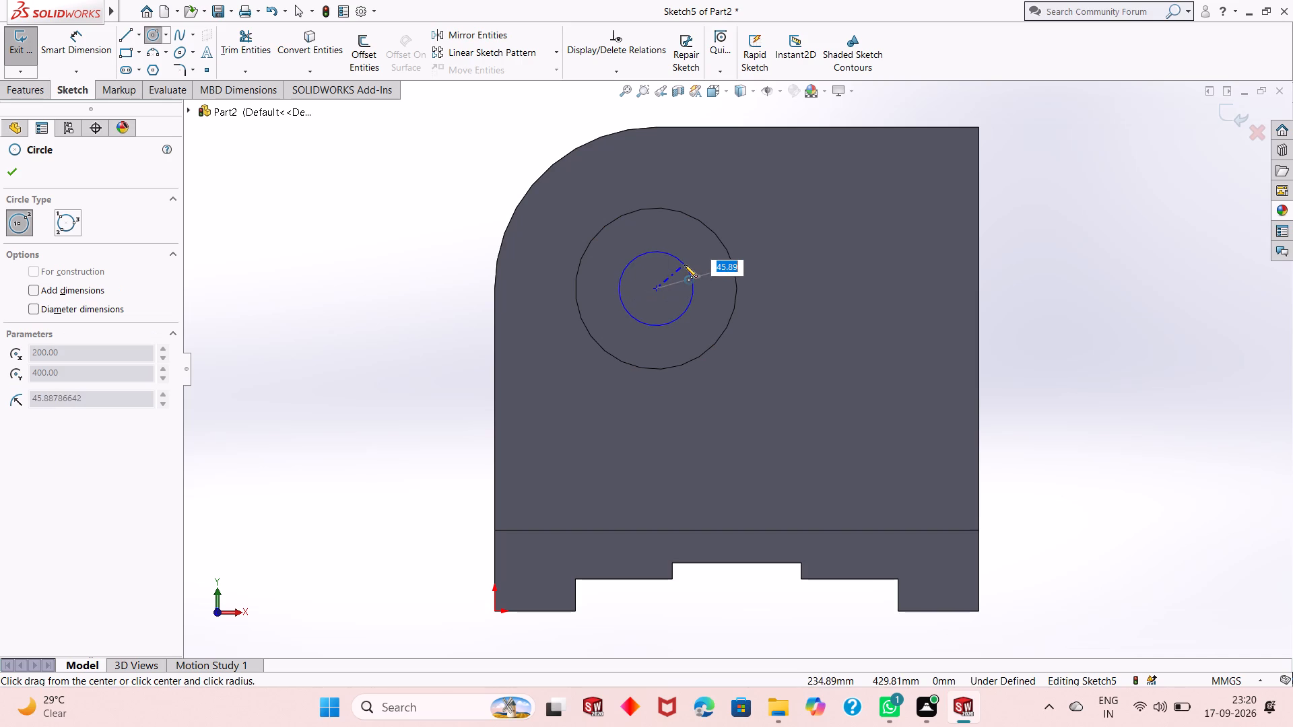
click(684, 265)
key(Escape)
key(Escape)
key(Escape)
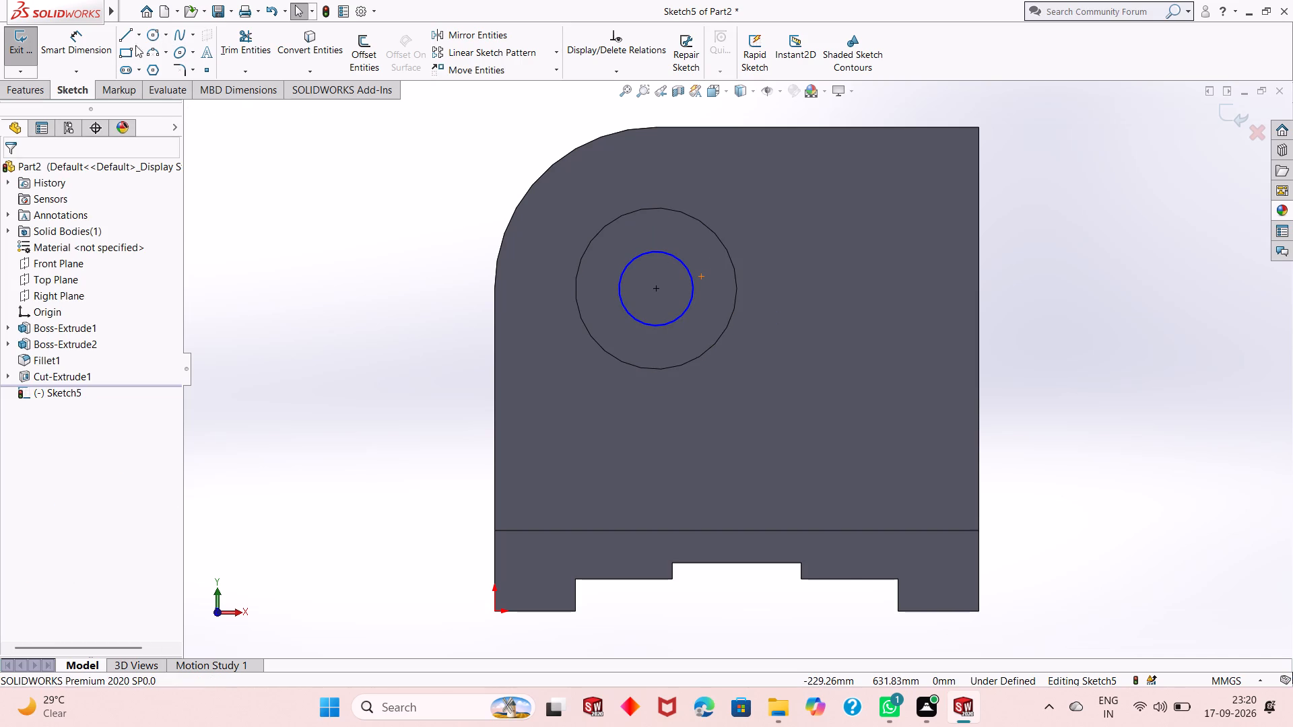
Dimension the concentric circle's diameter to 100 mm.
click(90, 46)
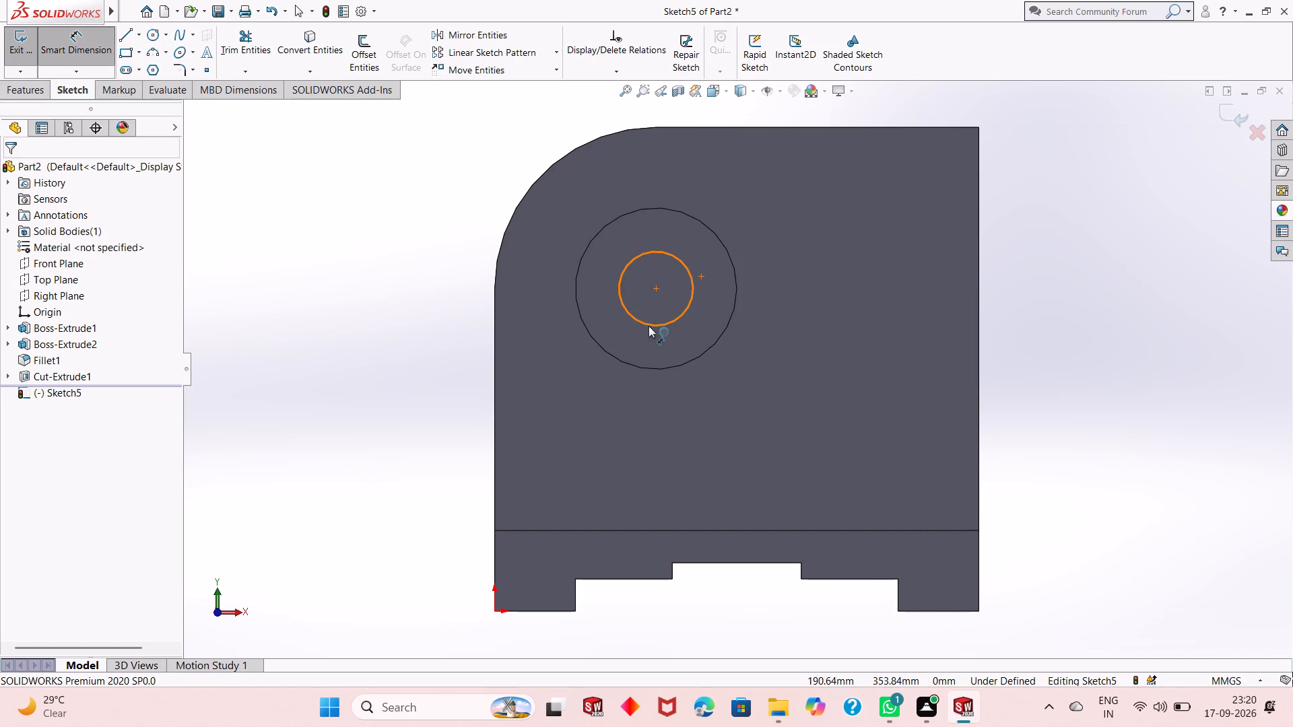
click(649, 326)
click(429, 375)
text(100)
key(Return)
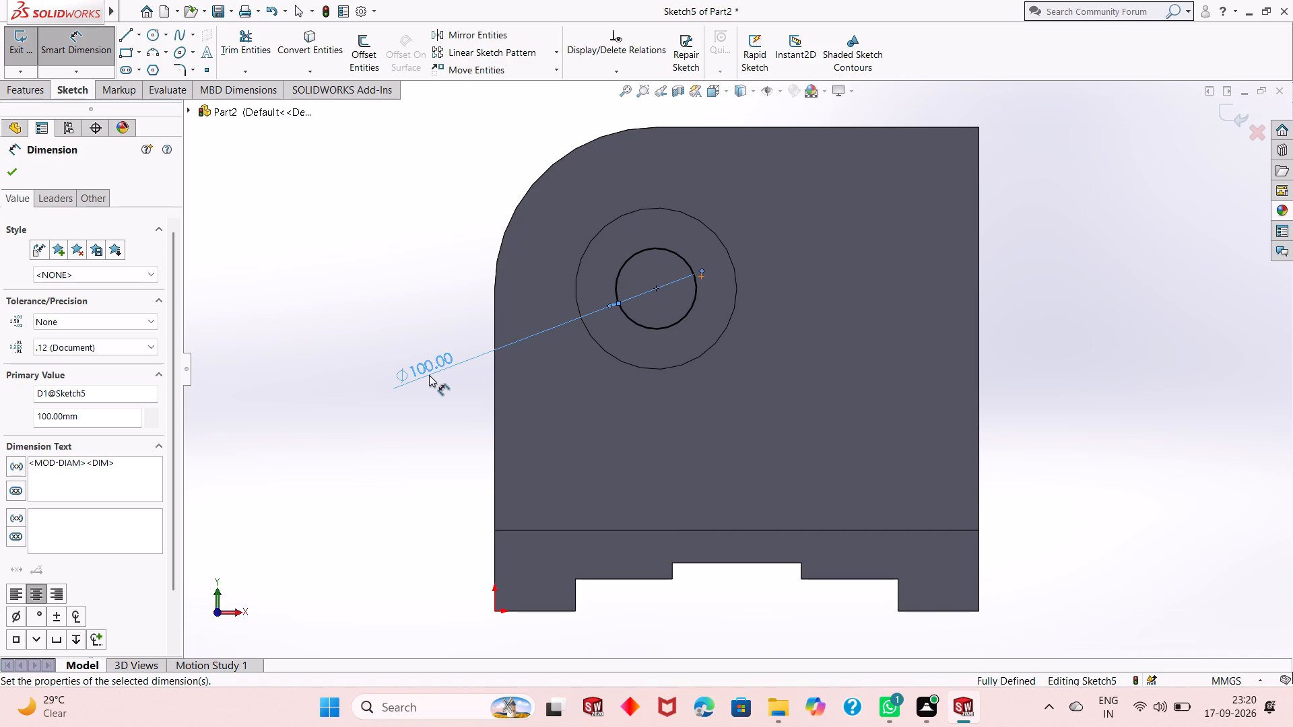
right_click(429, 375)
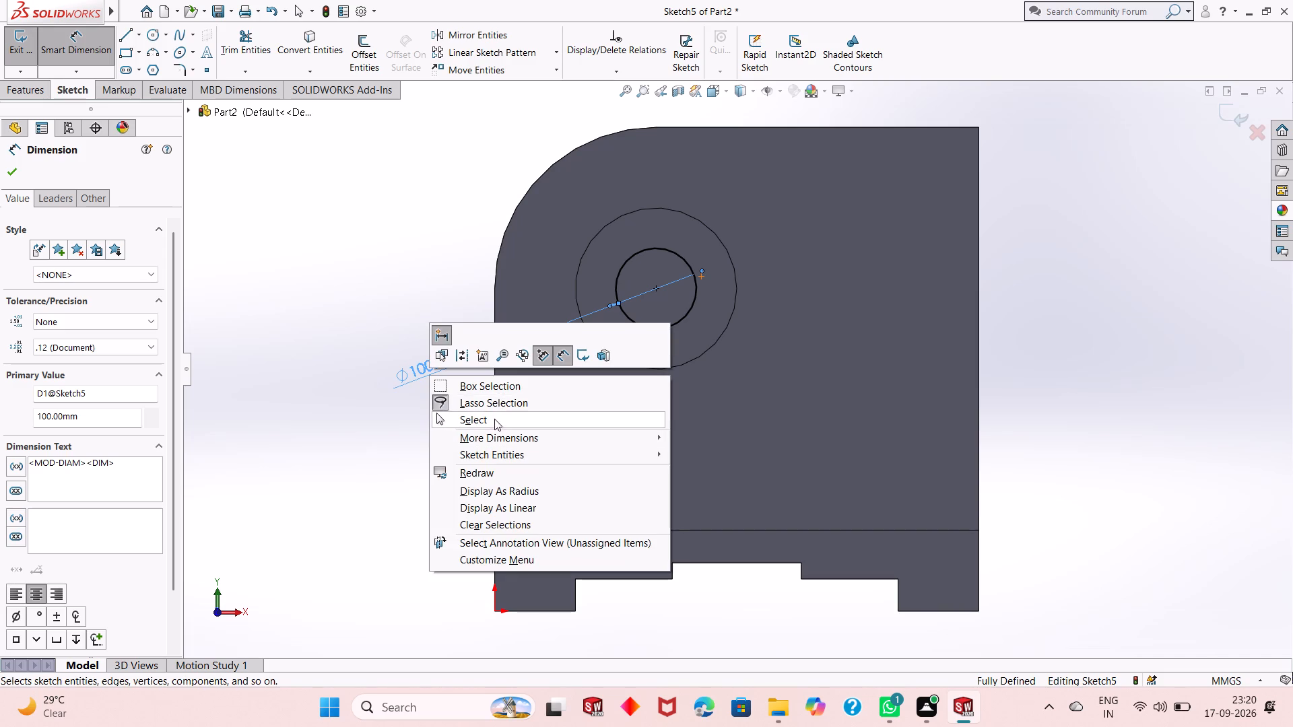
click(494, 419)
Cut the 100 mm circle through the upright block as an extruded cut with the Through All end condition.
middle_drag(541, 389, 591, 410)
scroll(507, 191, up, 1)
scroll(507, 191, down, 1)
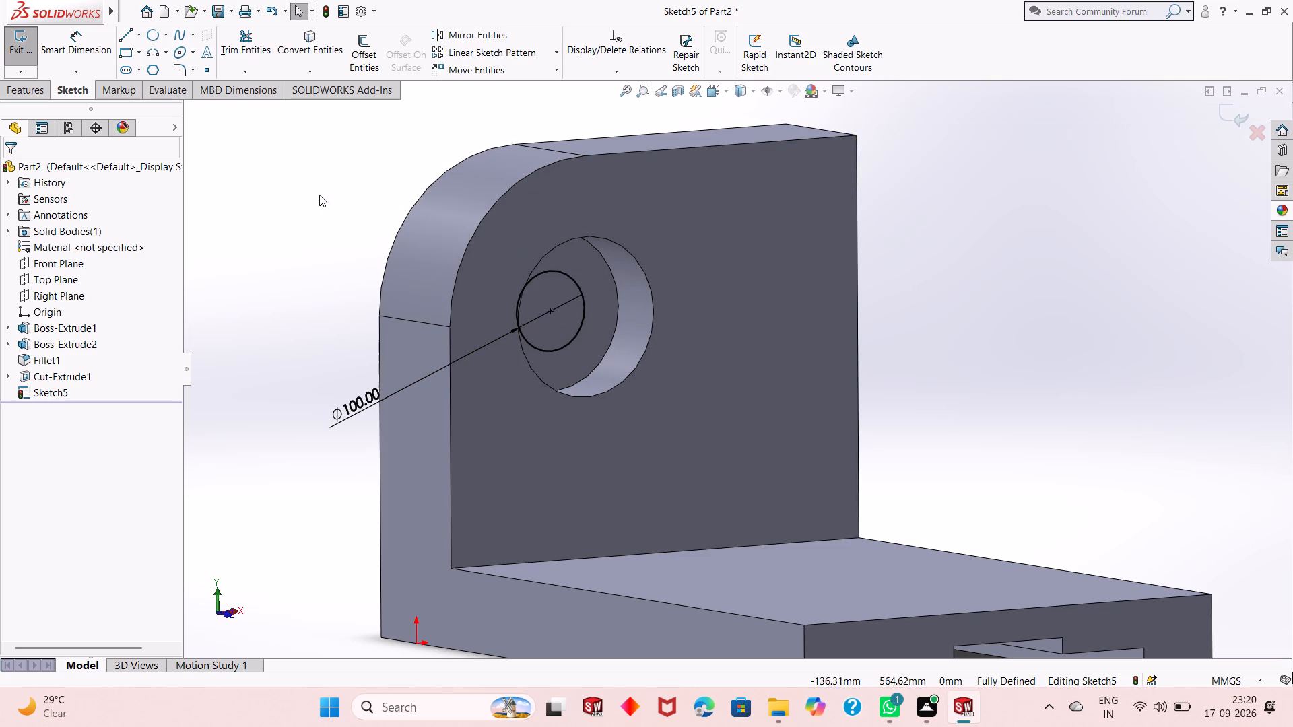
click(46, 86)
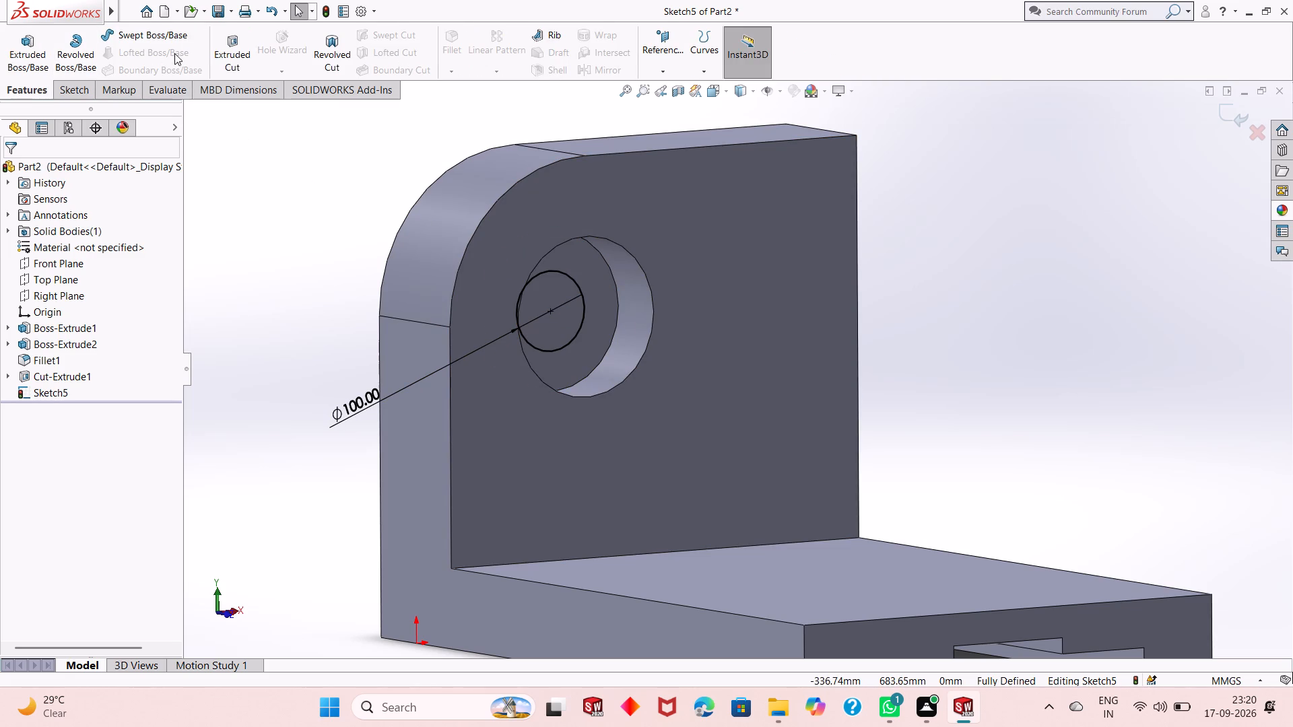
click(226, 58)
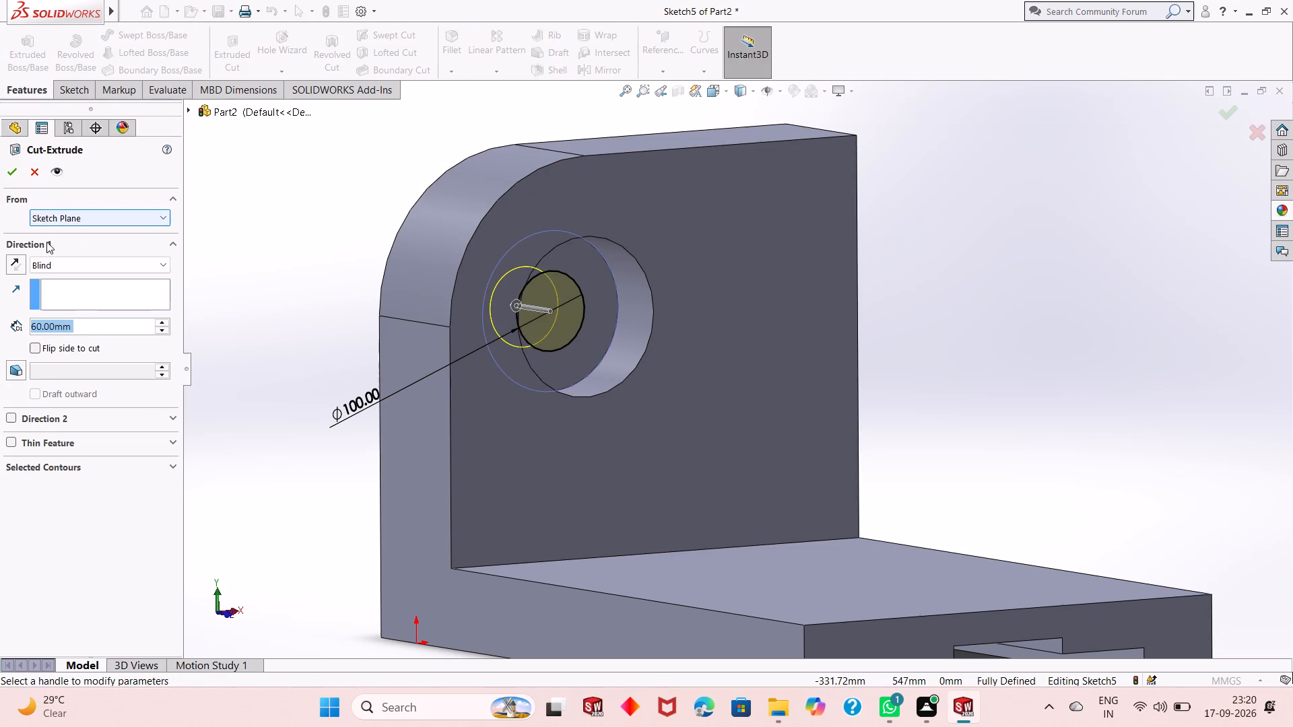
click(117, 270)
click(120, 293)
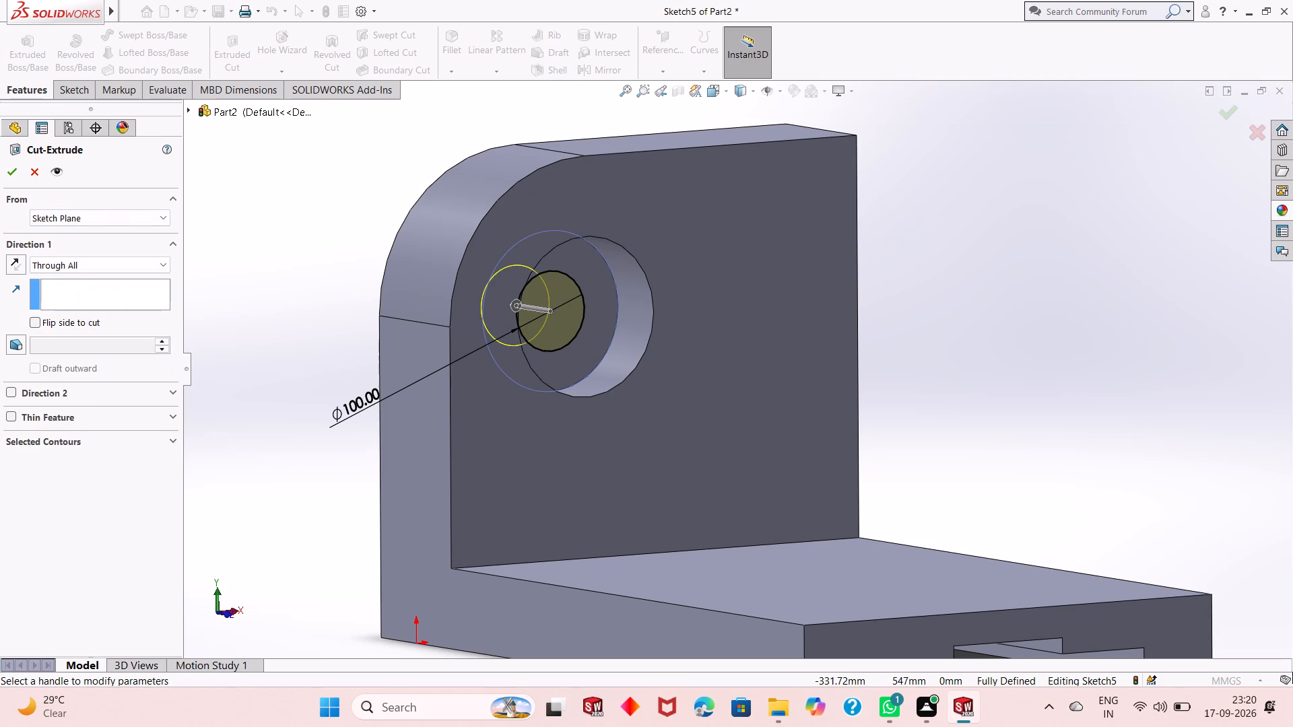
click(10, 178)
click(300, 297)
Inspect the stepped hole in the upright block from several angles.
scroll(434, 380, up, 1)
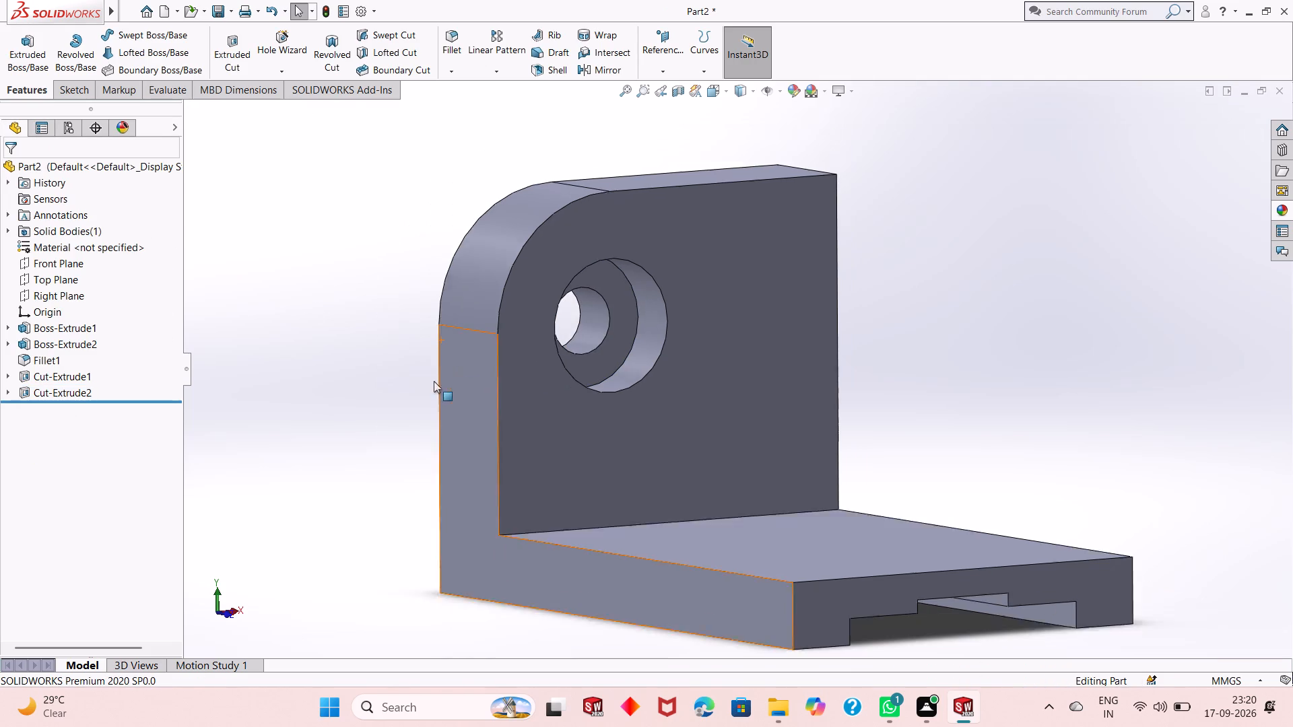
scroll(434, 381, up, 1)
middle_drag(576, 401, 521, 405)
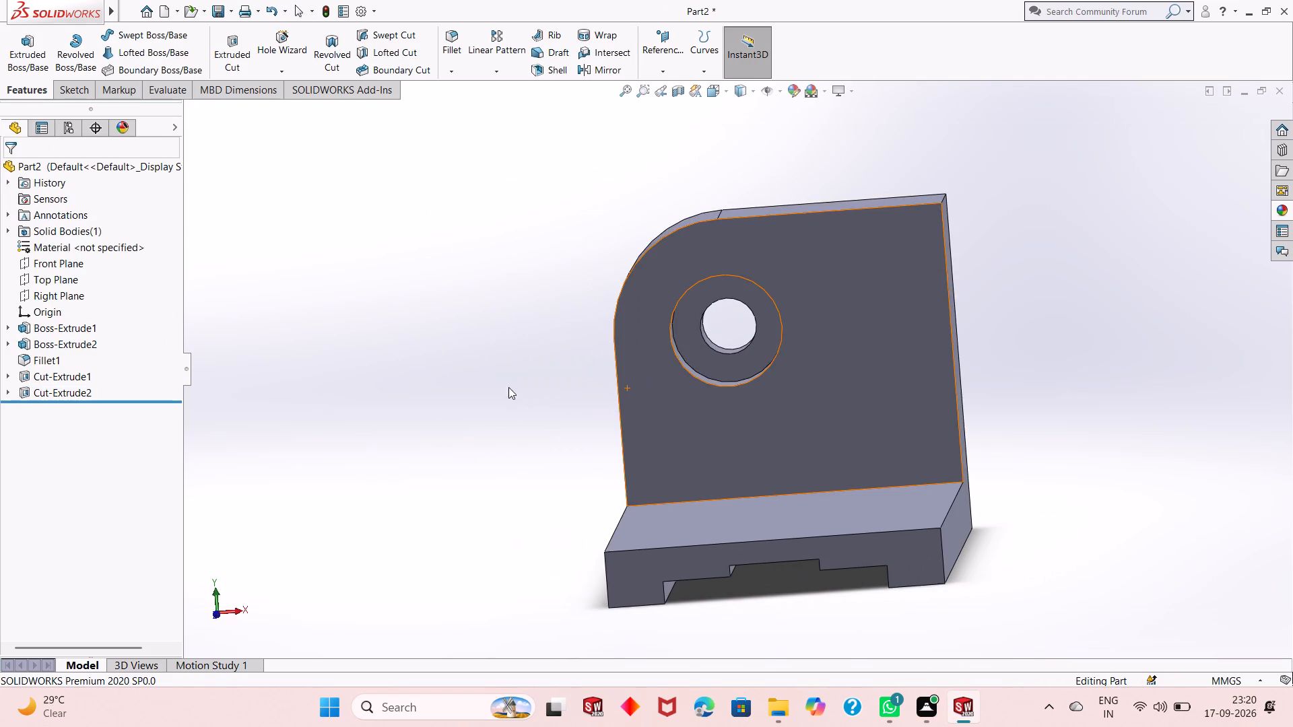
scroll(508, 387, up, 2)
middle_drag(652, 425, 691, 414)
scroll(699, 391, up, 1)
scroll(787, 360, down, 4)
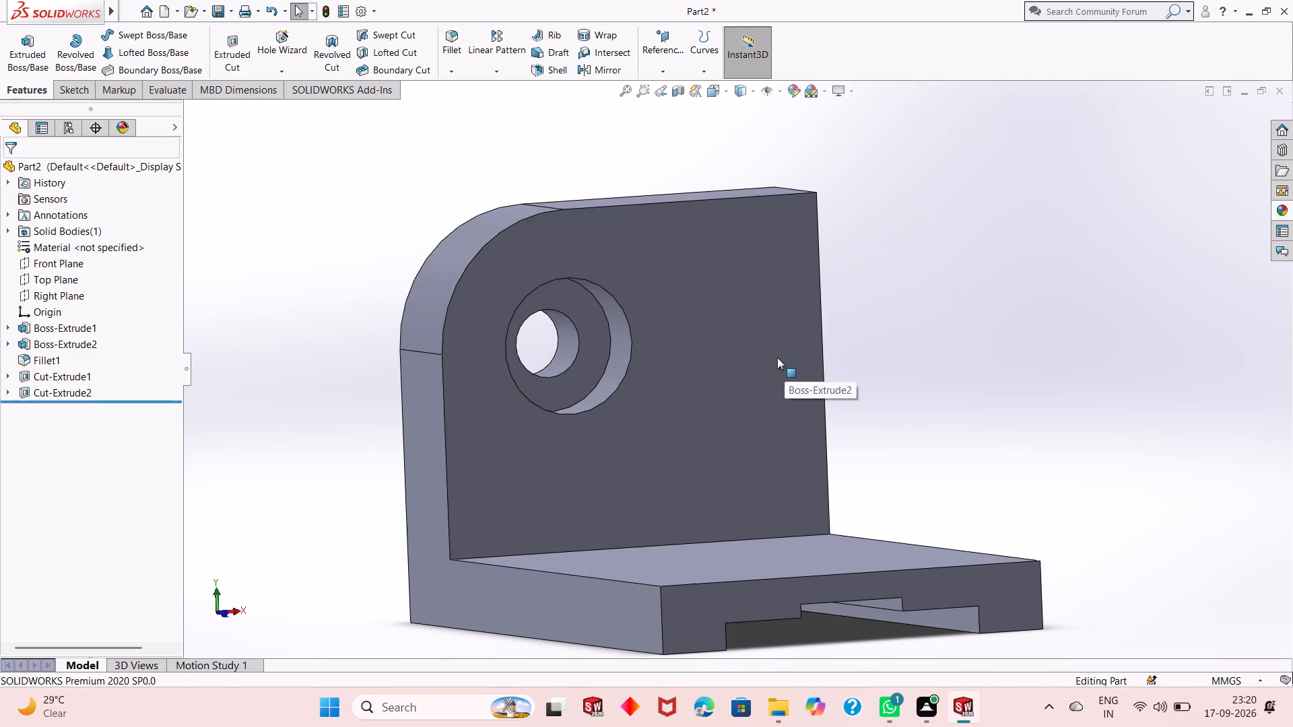
scroll(587, 397, up, 1)
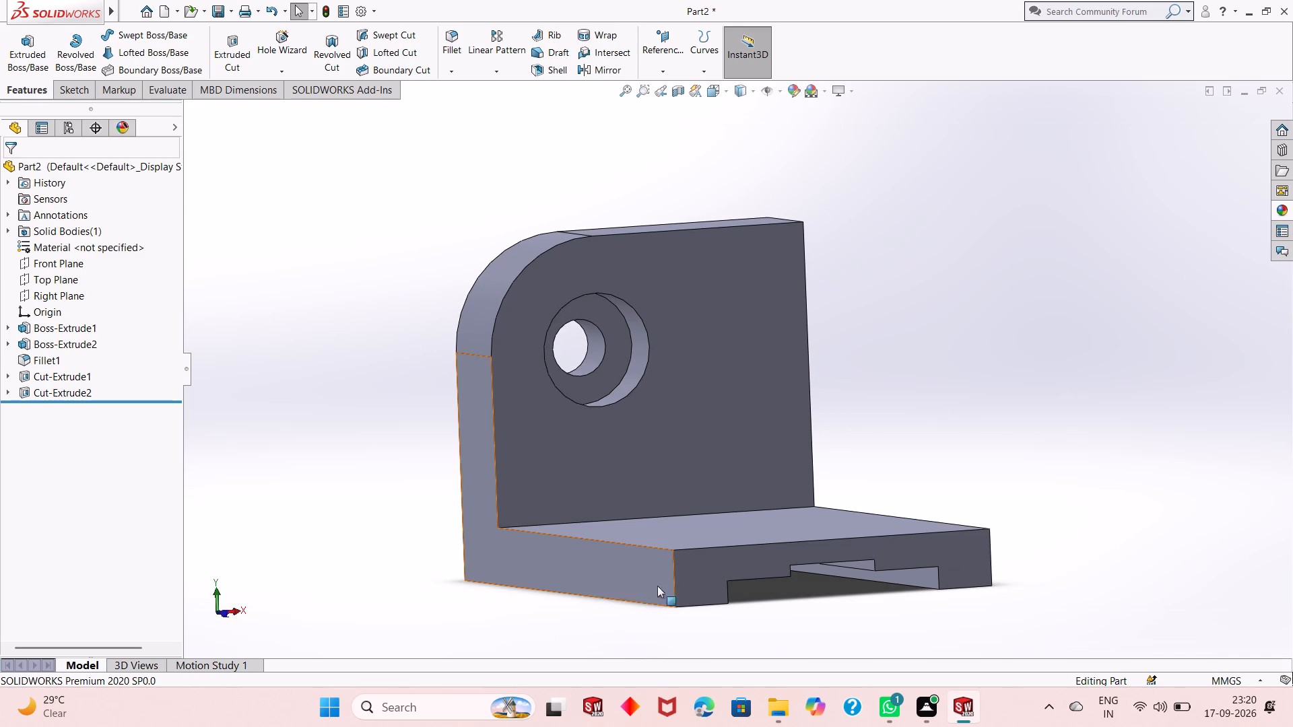
Sketch two aligned circles on the base plate's top face, about 55 mm radius near the upright block and 83 mm near the front edge.
middle_drag(669, 499, 669, 619)
click(732, 532)
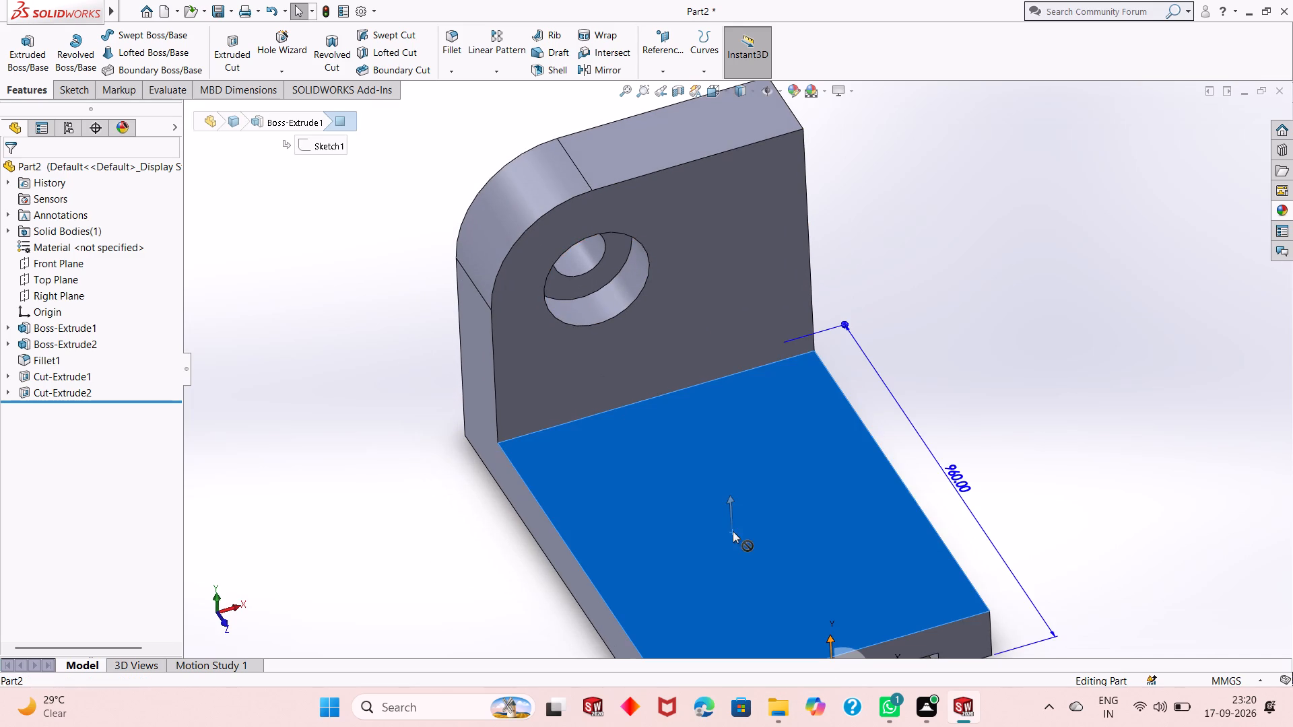
click(792, 495)
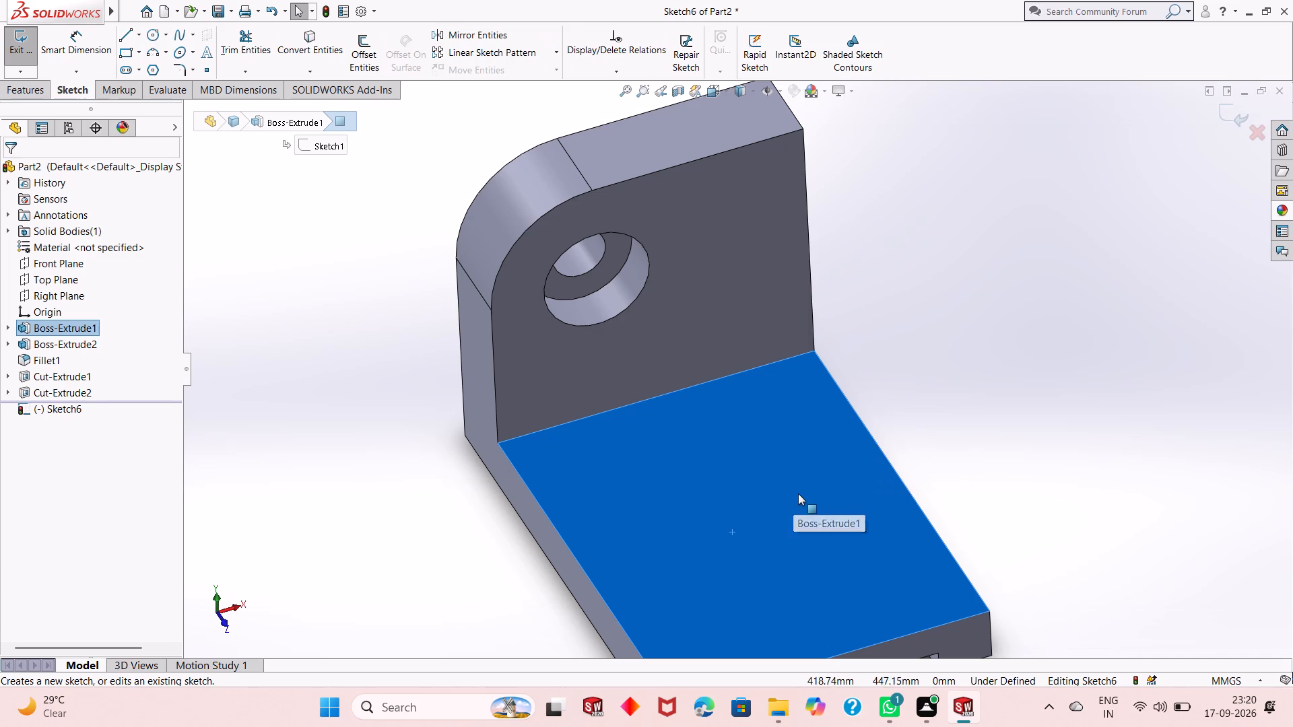
key(ctrl+8)
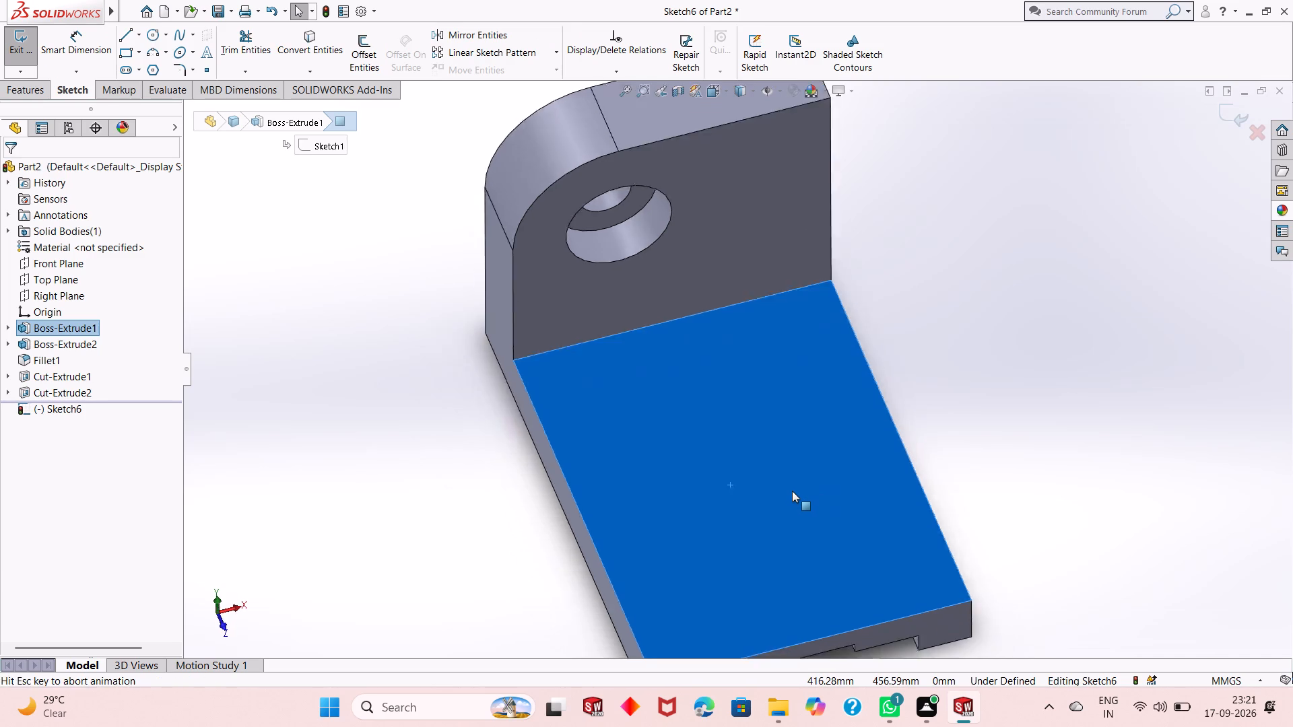
key(Escape)
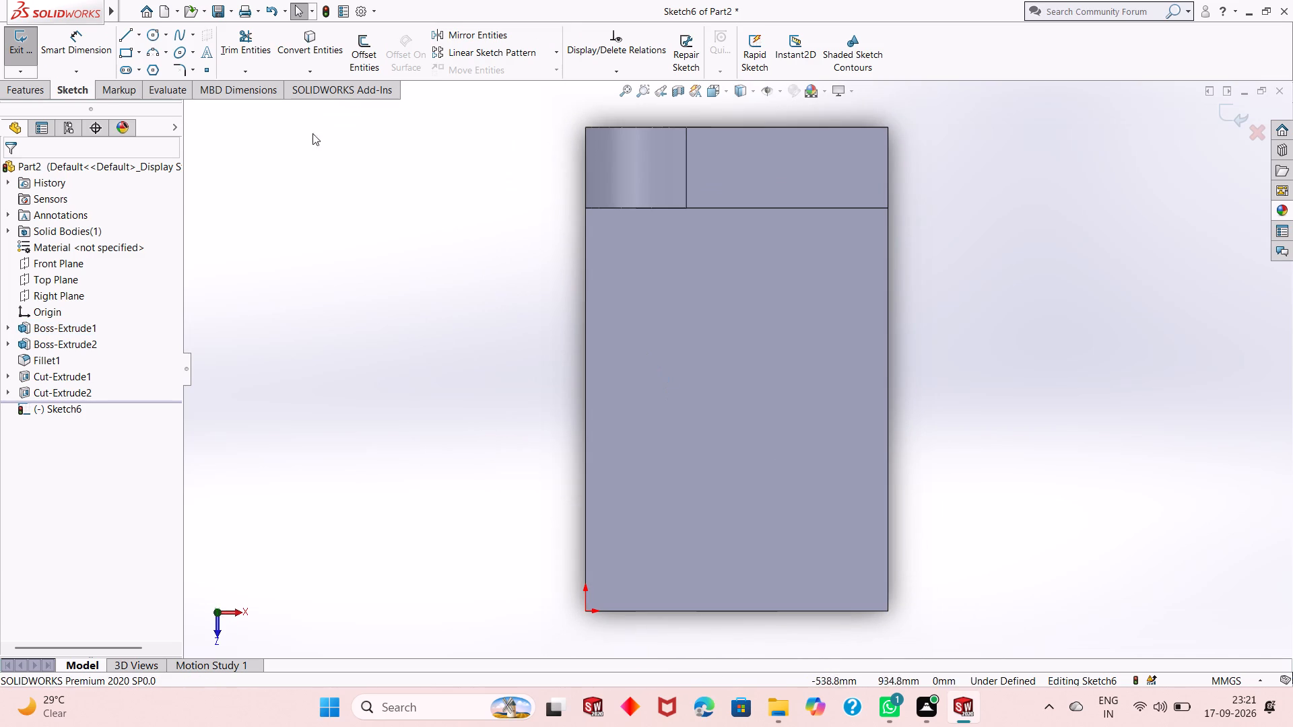
click(156, 32)
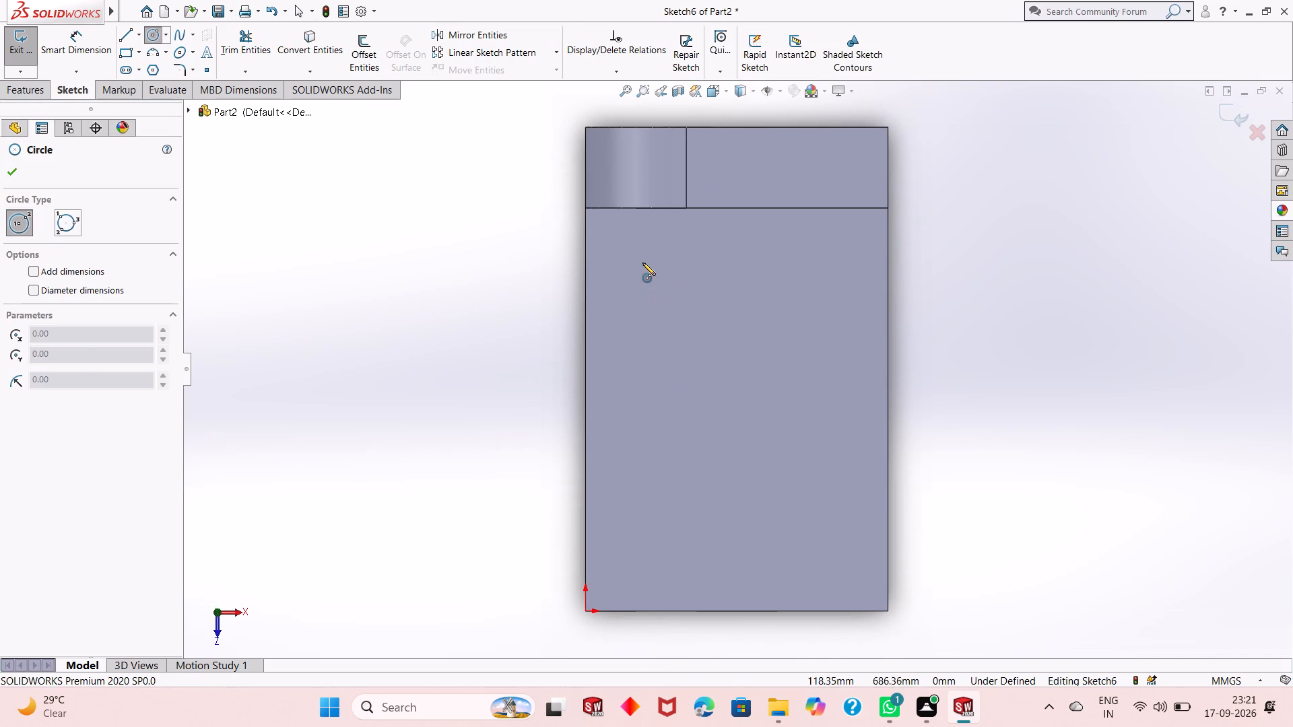
click(638, 260)
click(640, 287)
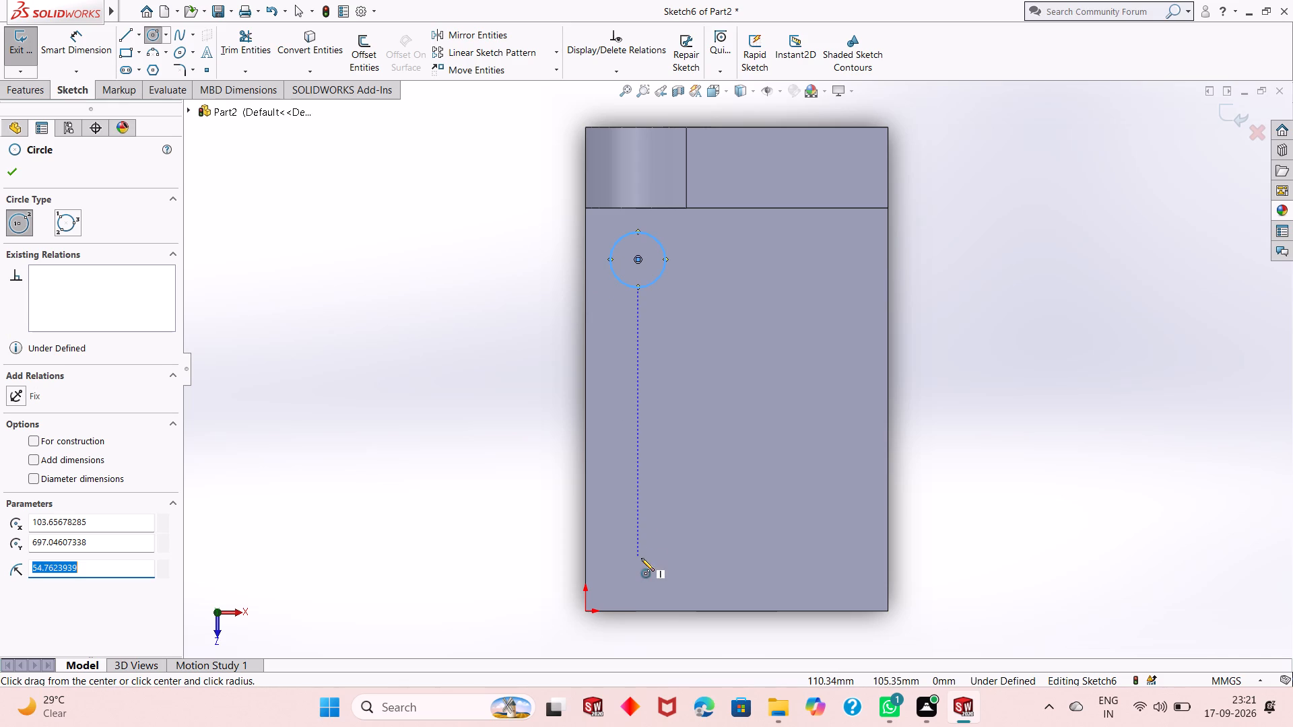
click(638, 539)
click(655, 500)
right_click(655, 500)
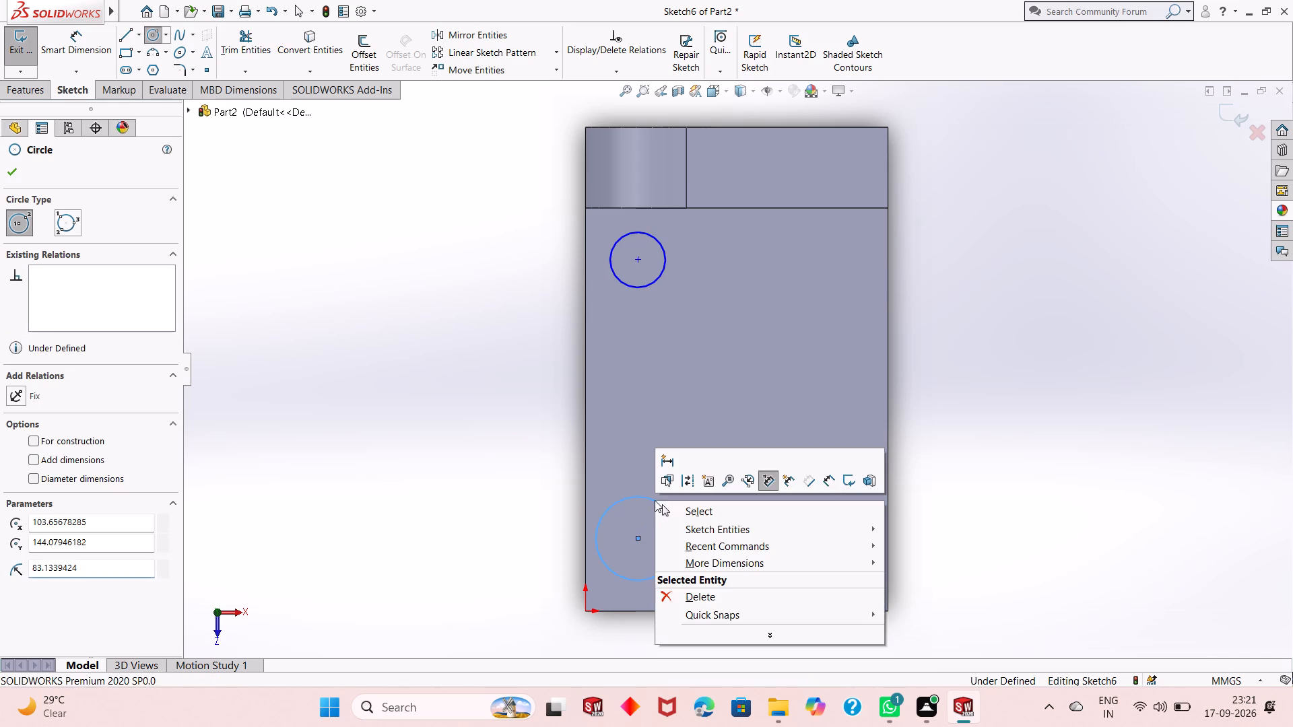
click(686, 506)
Dimension the diameter of the circle nearest the upright block to 50 mm.
click(63, 40)
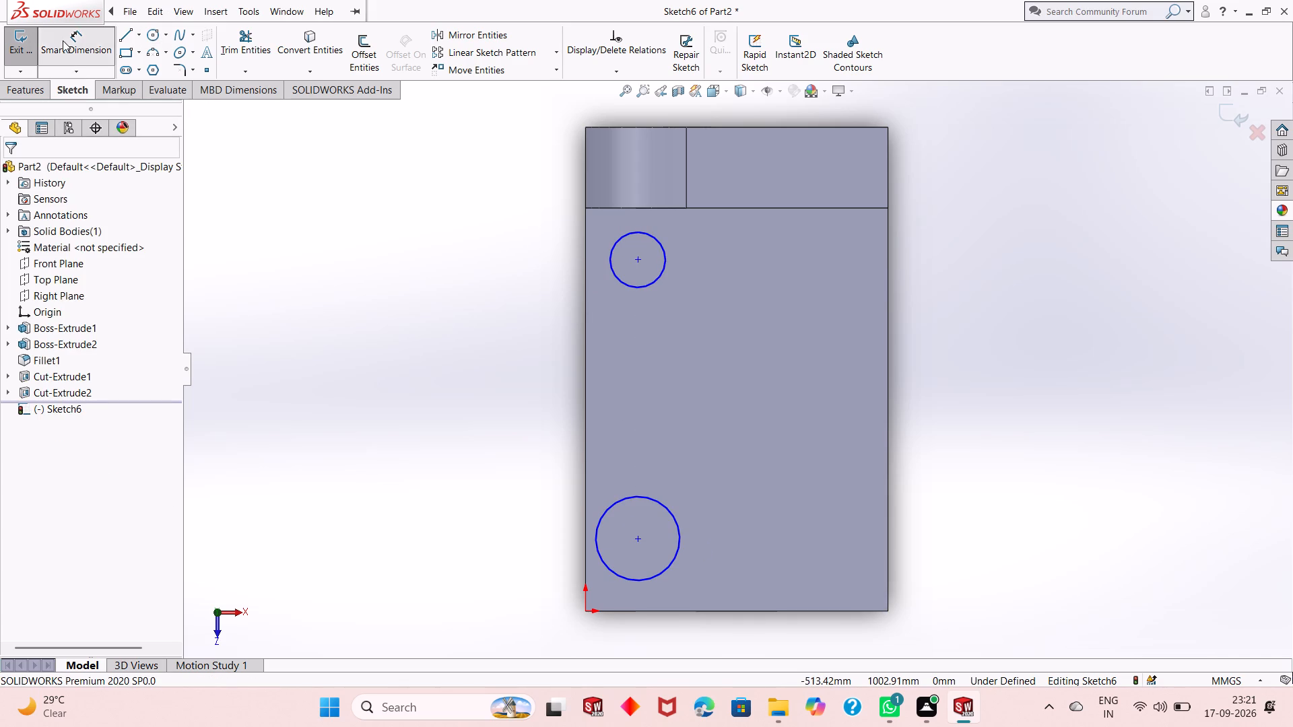
click(629, 285)
click(422, 376)
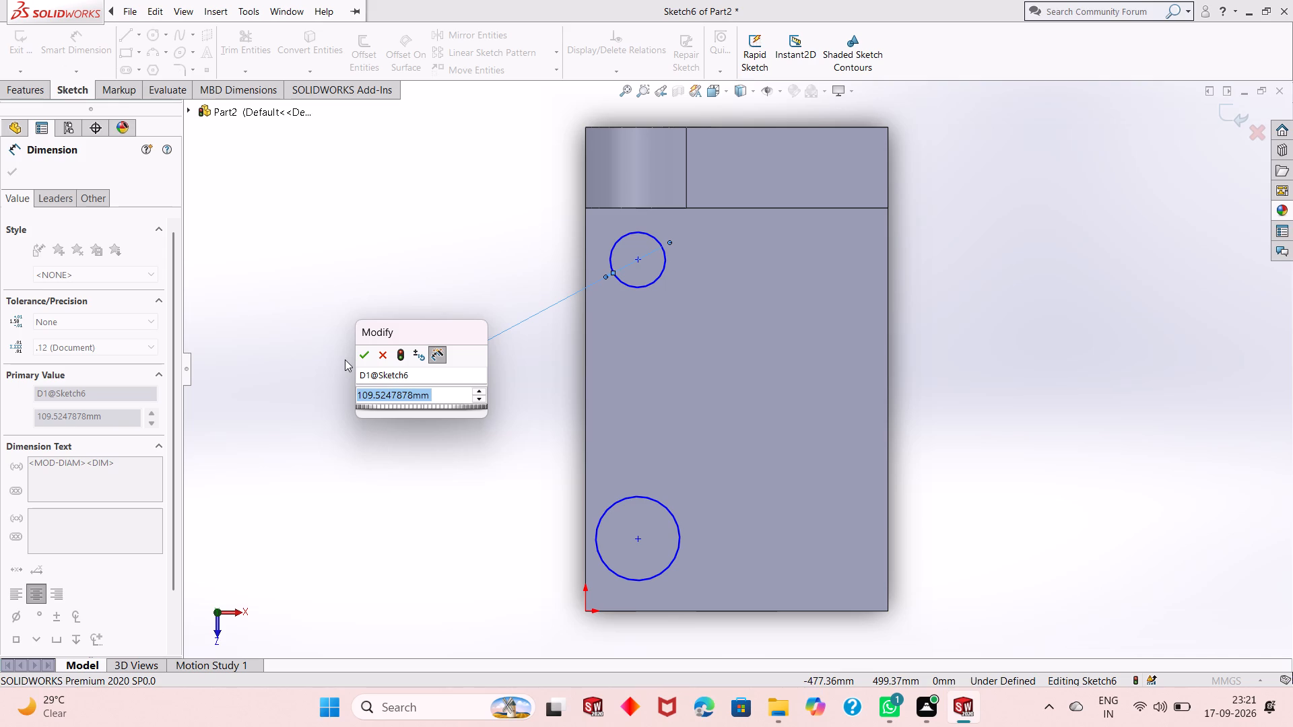
text(50)
key(Return)
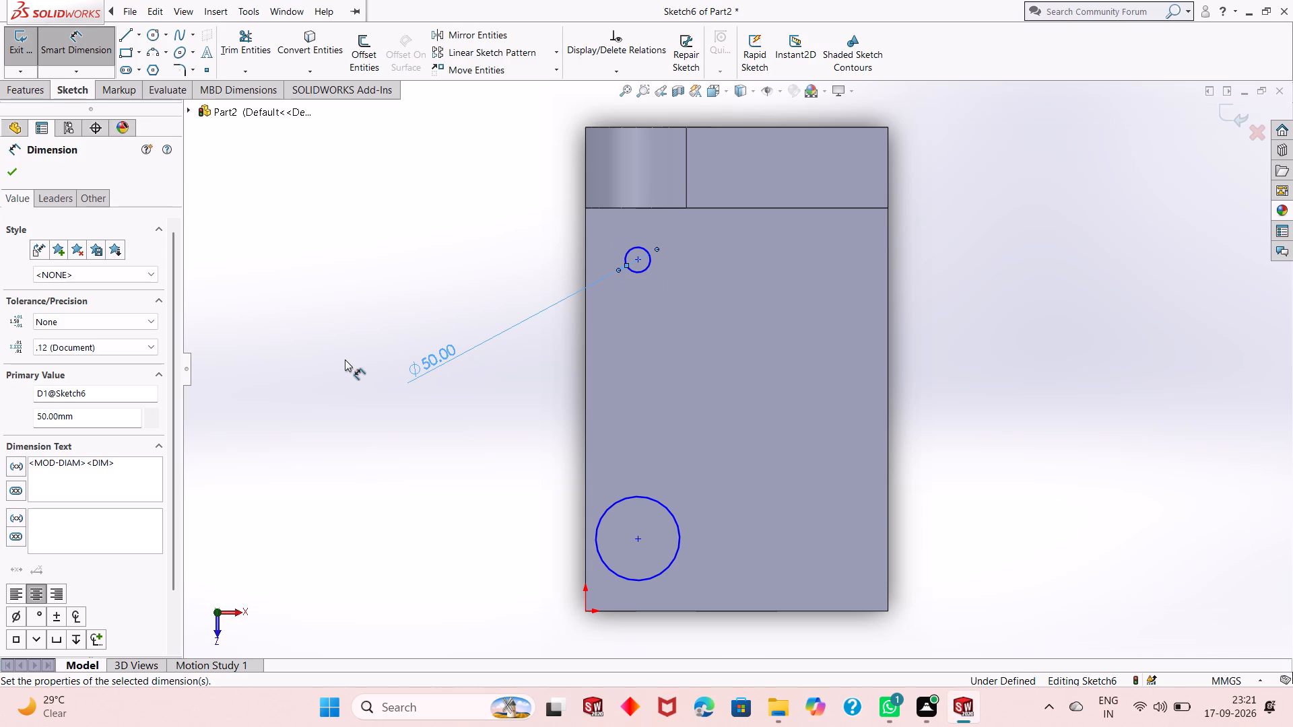
scroll(376, 392, down, 1)
scroll(376, 392, up, 1)
scroll(680, 403, down, 2)
scroll(675, 386, up, 2)
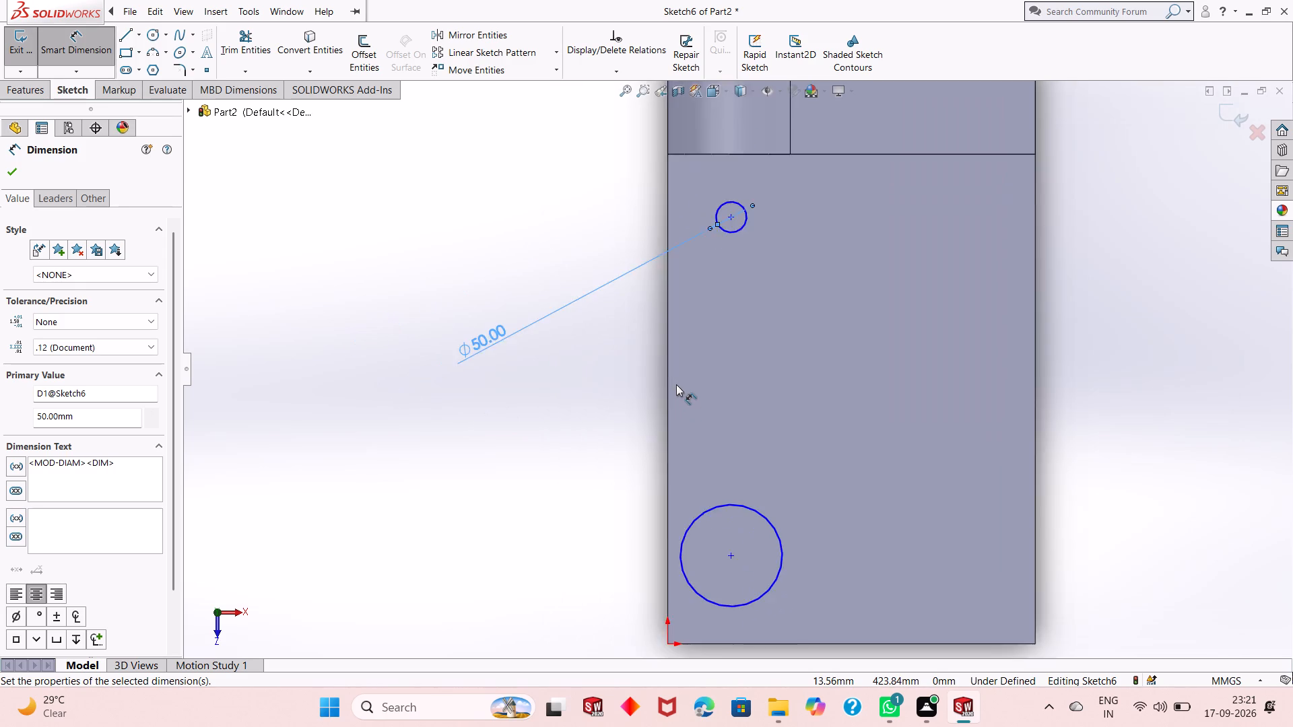
Set the diameter of the circle nearest the upright block to 100 mm.
scroll(676, 384, up, 3)
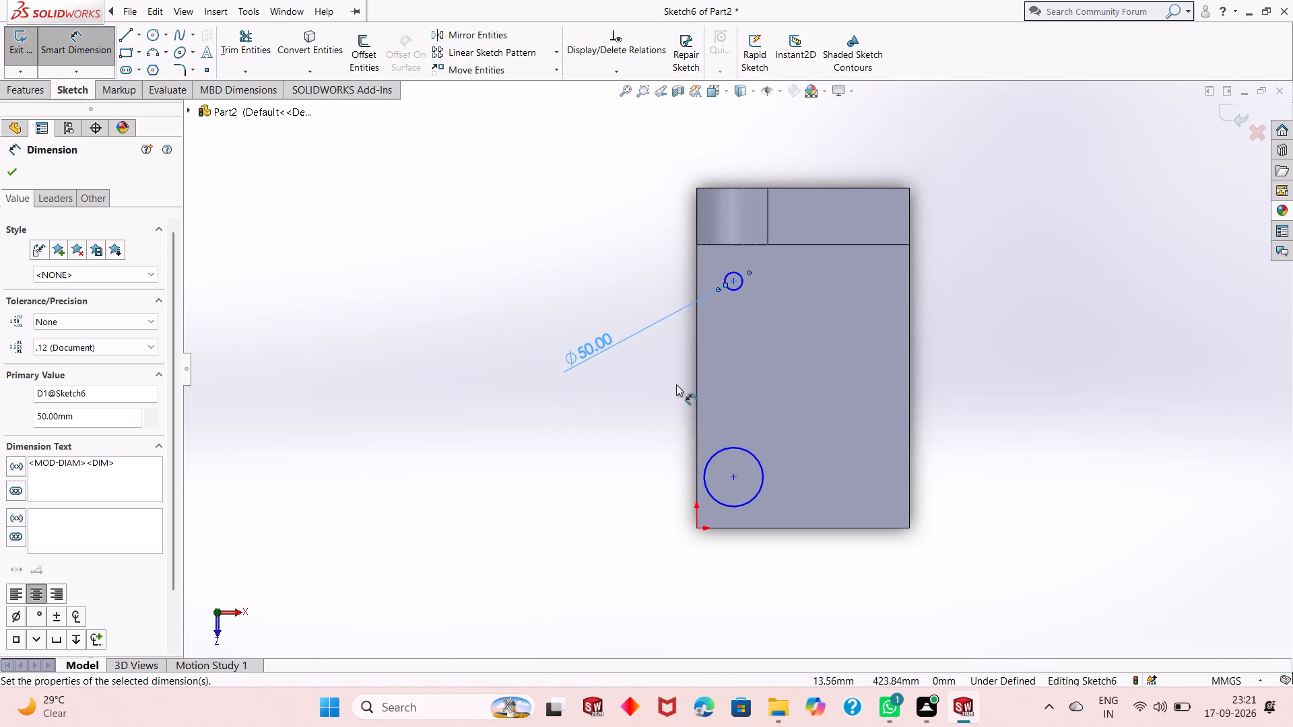
scroll(676, 384, up, 1)
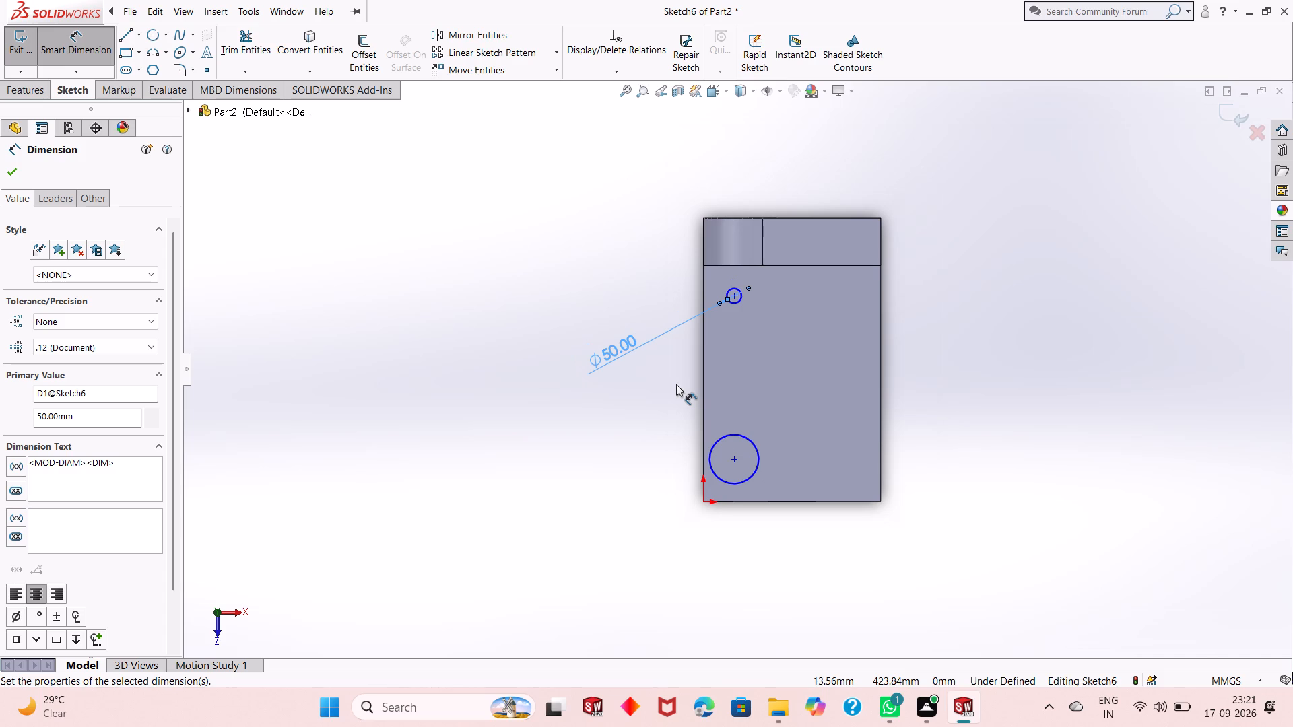
scroll(676, 384, up, 2)
scroll(676, 384, down, 2)
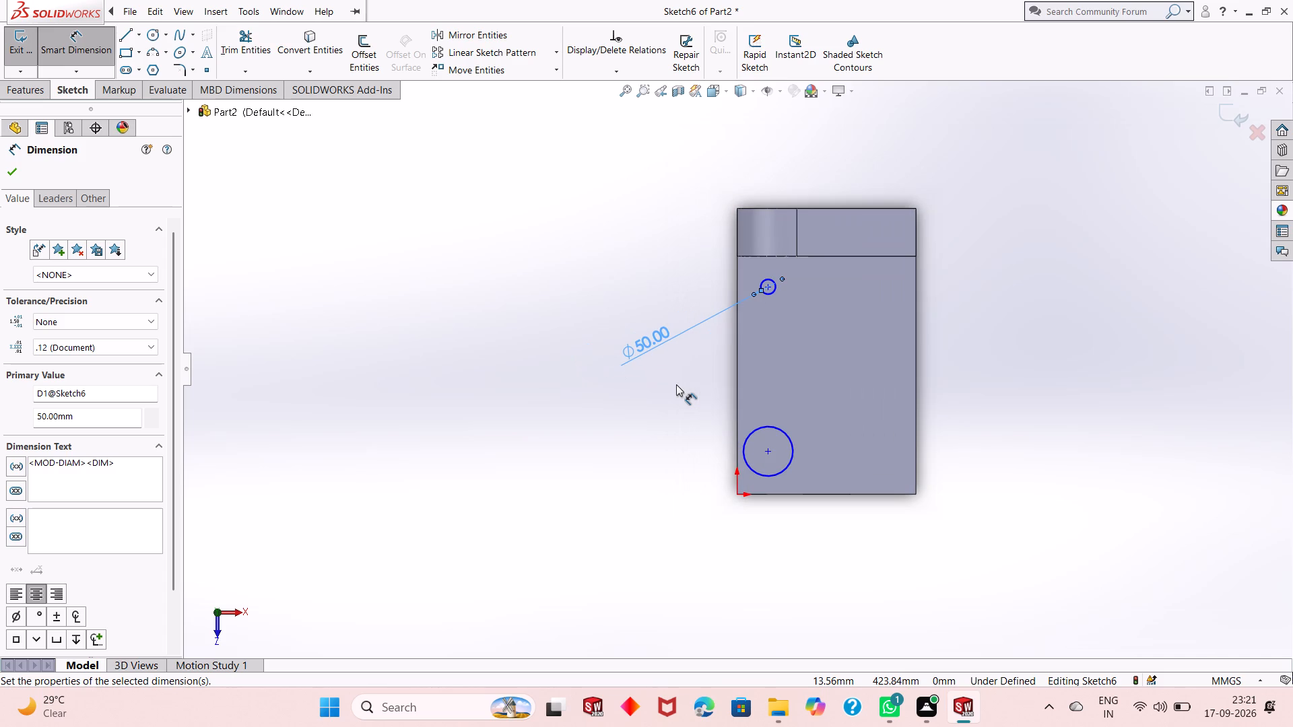
double_click(654, 337)
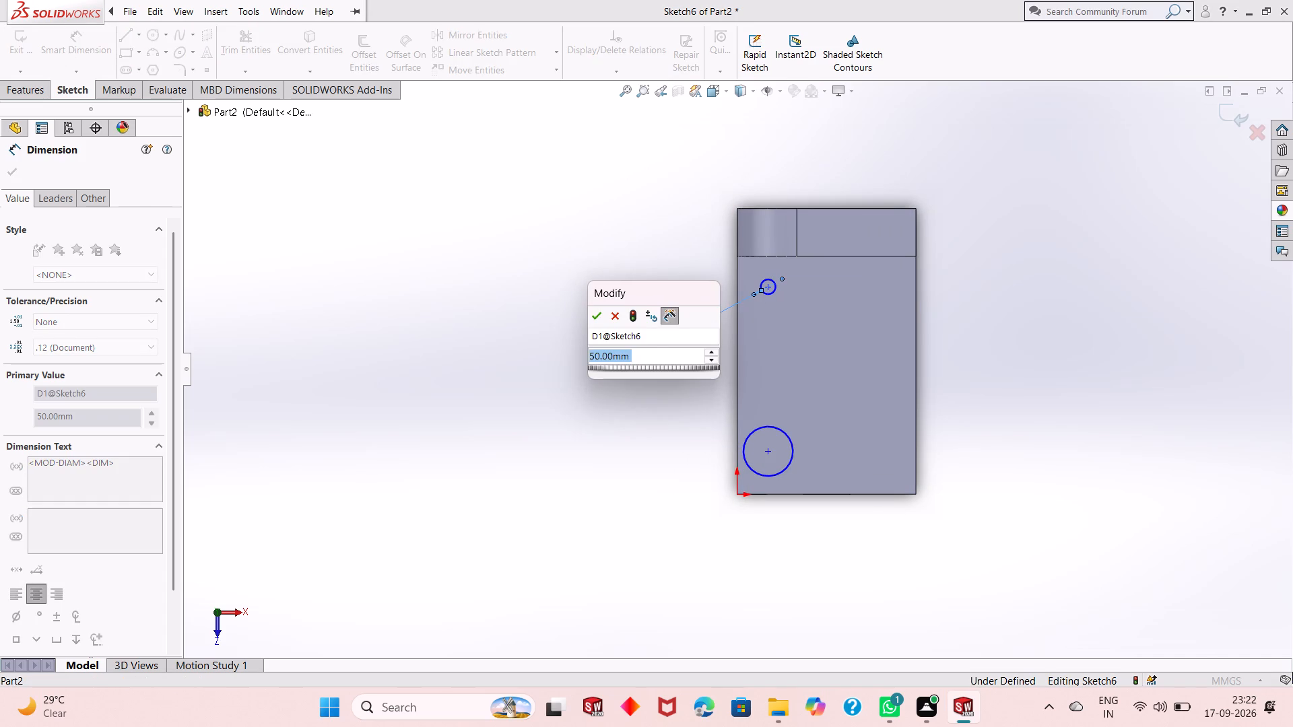
text(100)
key(Return)
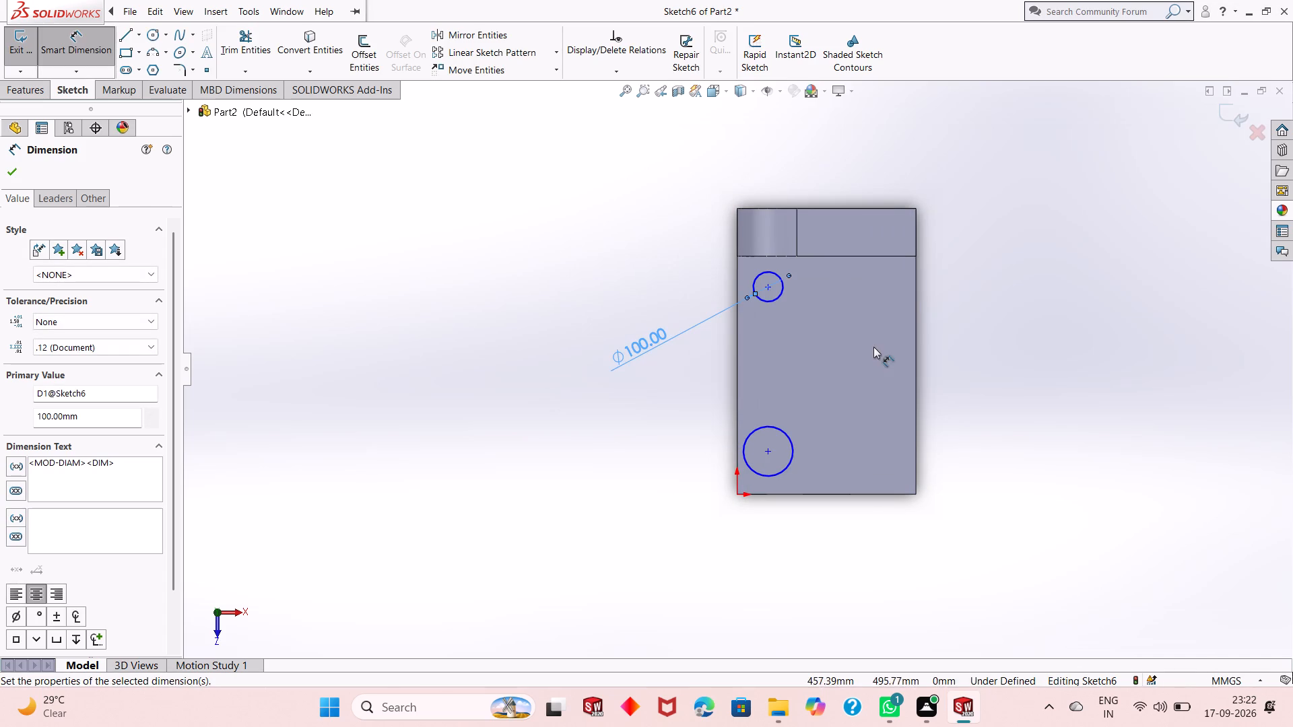
Dimension the diameter of the circle near the base plate's front edge to 100 mm.
middle_drag(824, 384, 840, 273)
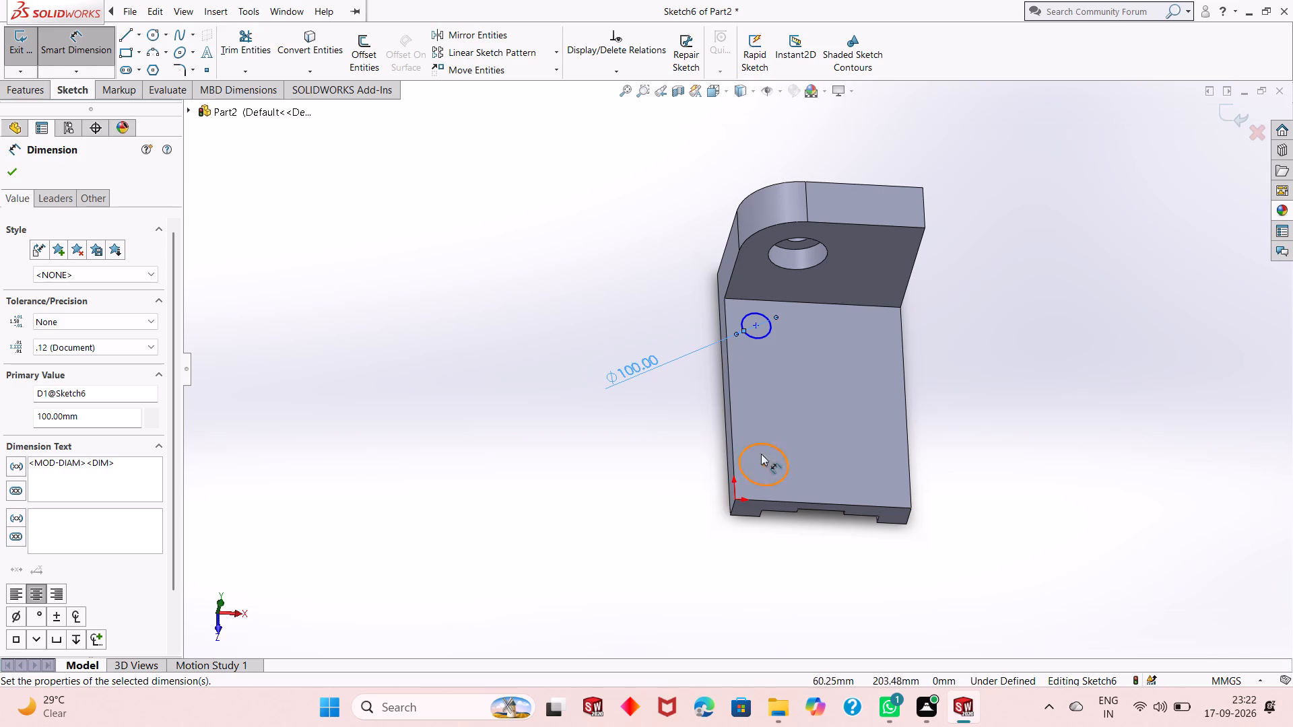
click(770, 445)
click(556, 521)
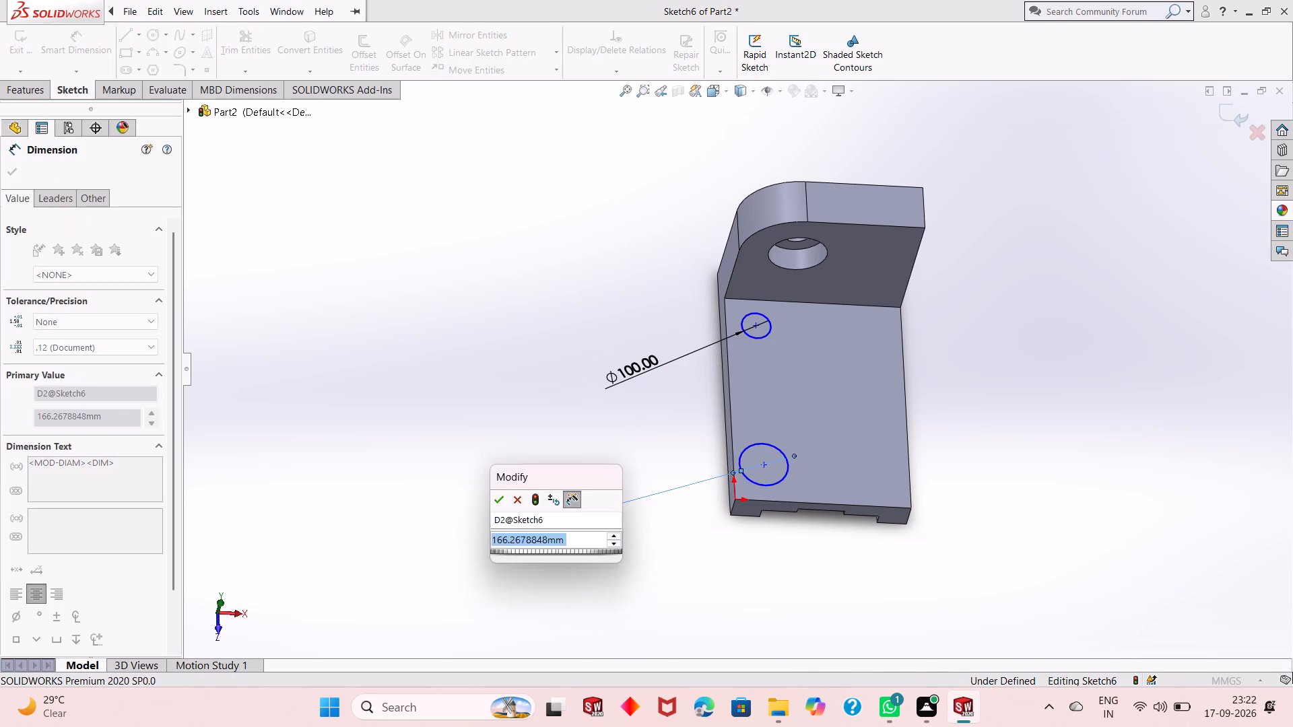
text(100)
key(Return)
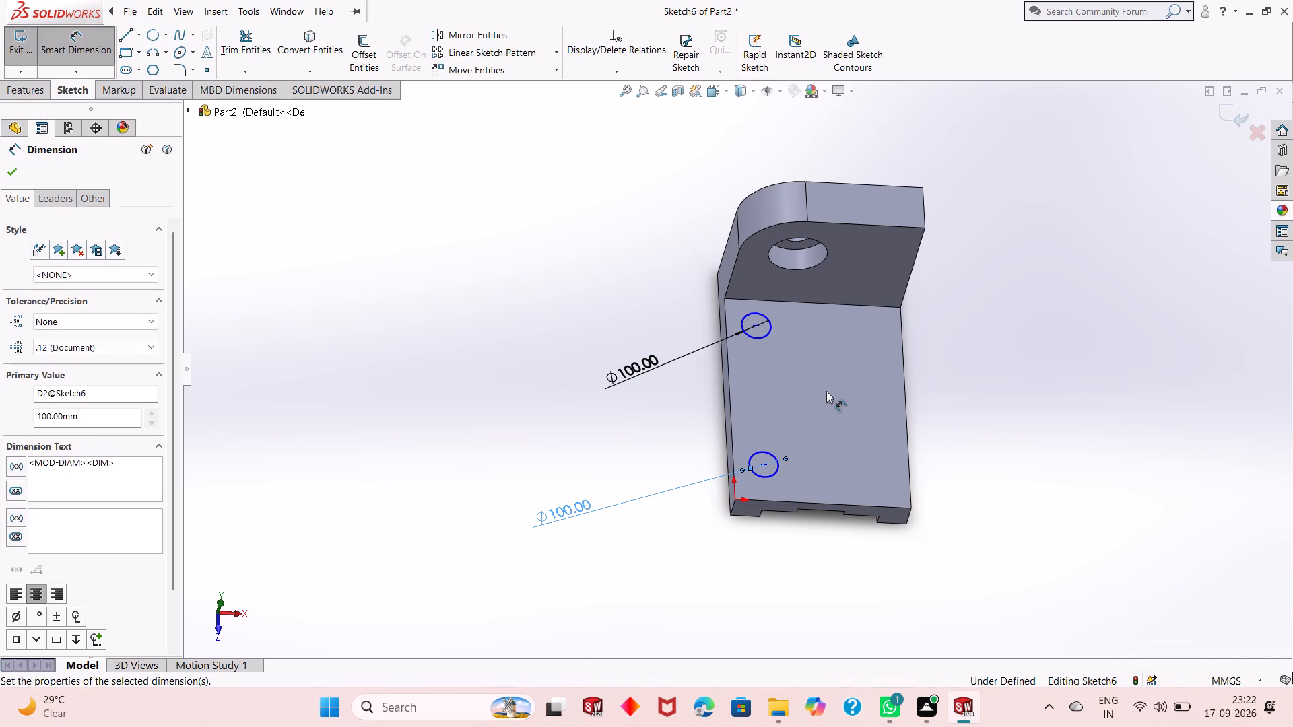
Dimension the rear circle's centre 100 mm from the edge where the base plate meets the upright block.
middle_drag(795, 426, 785, 440)
scroll(806, 269, down, 3)
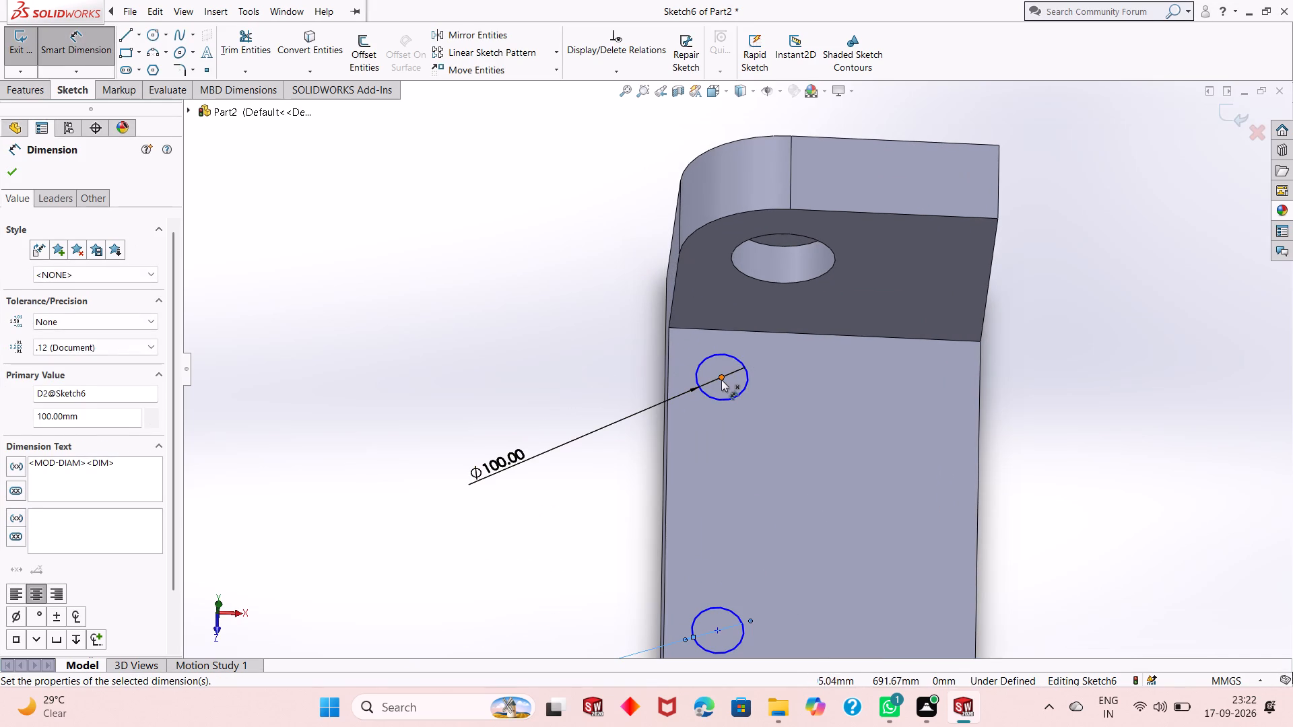
click(721, 380)
click(736, 330)
click(599, 315)
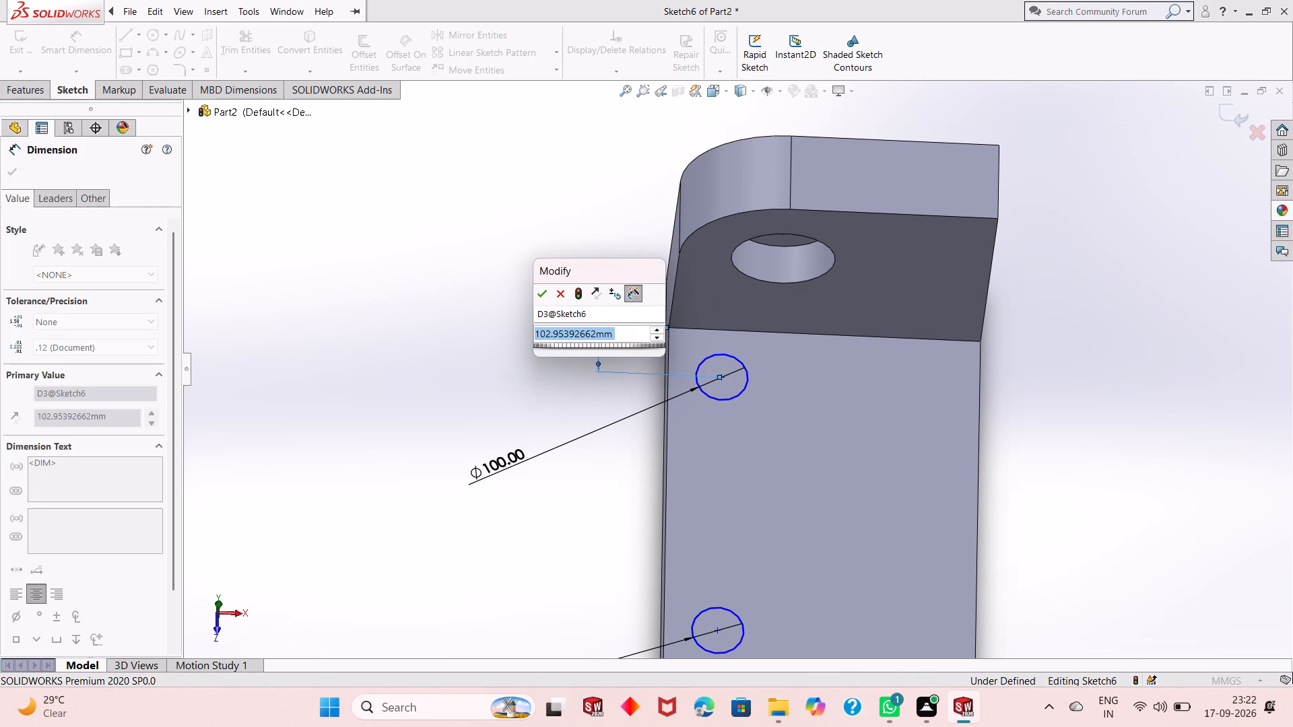
text(100)
key(Return)
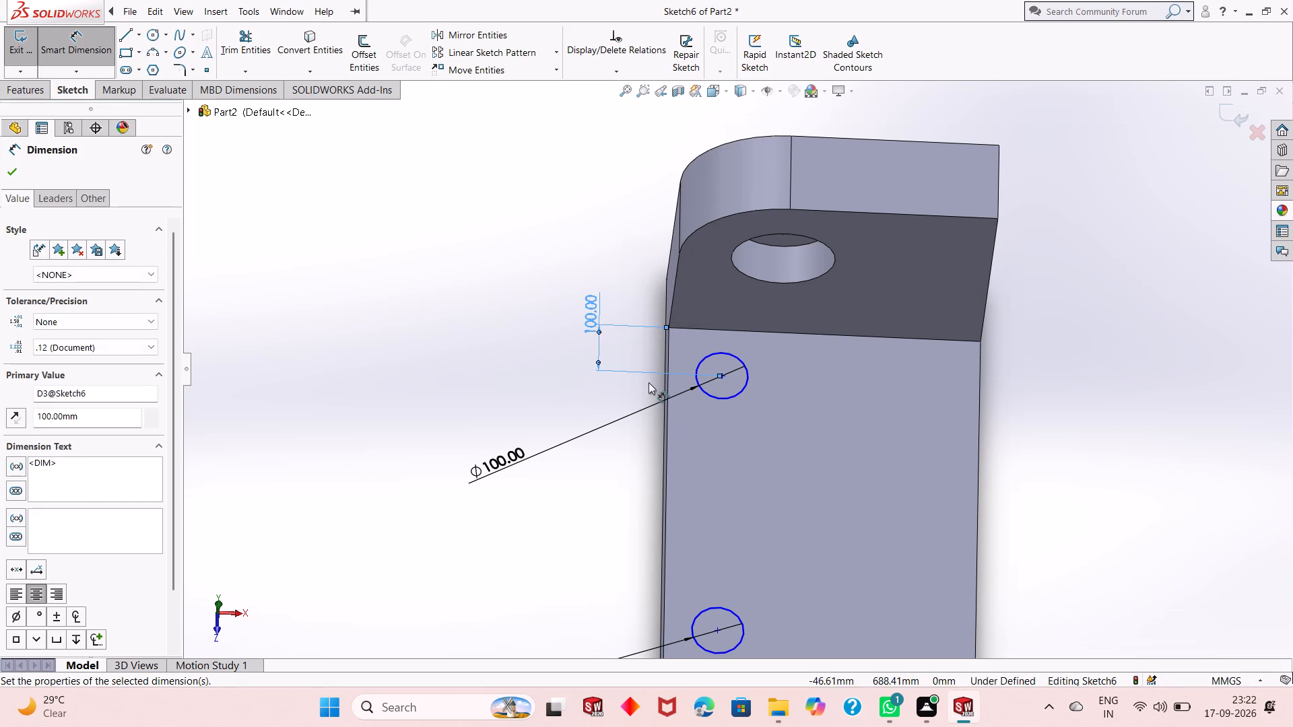
Dimension the rear circle's centre 220 mm from the base plate's nearer long edge.
scroll(715, 411, up, 1)
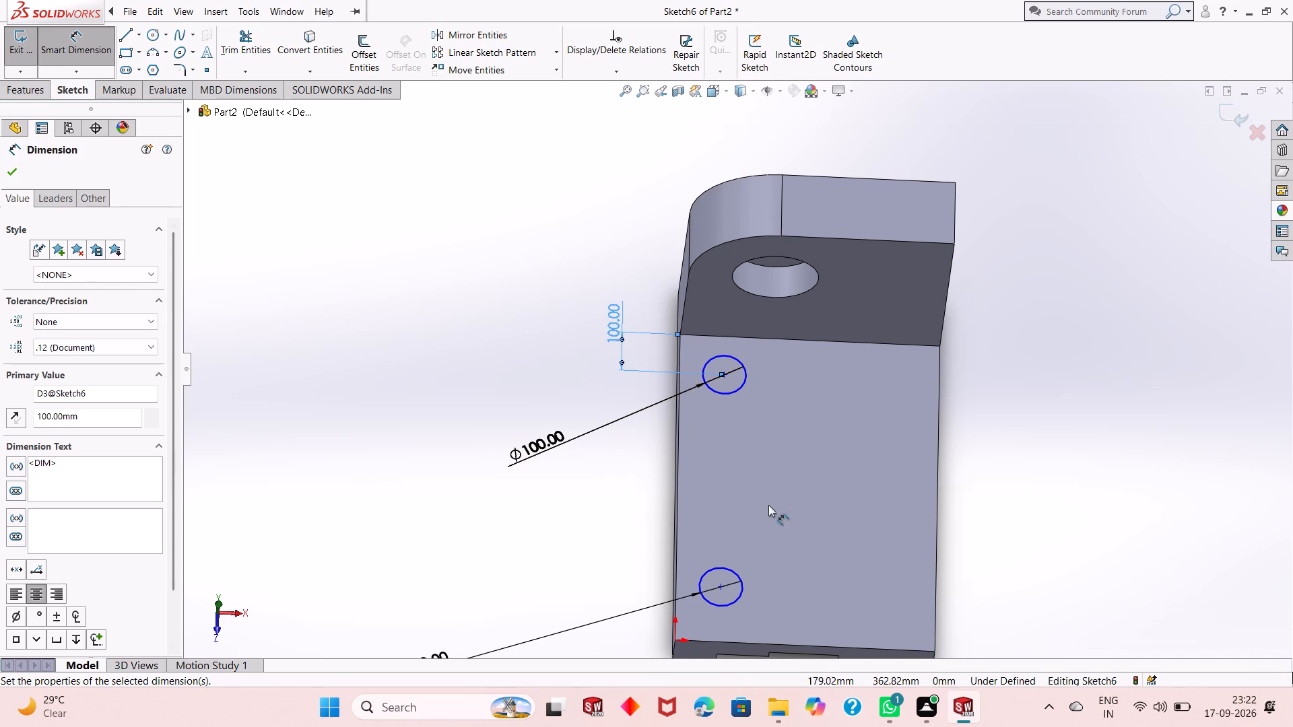
click(728, 376)
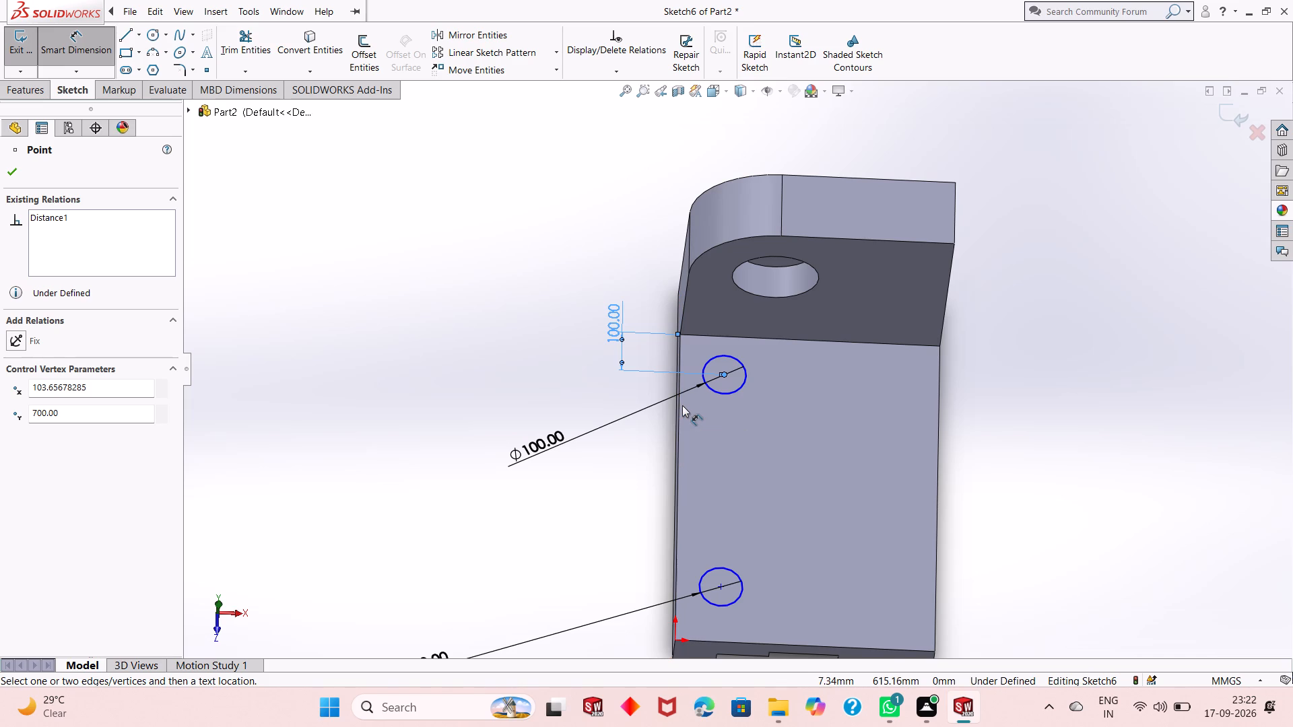
click(678, 410)
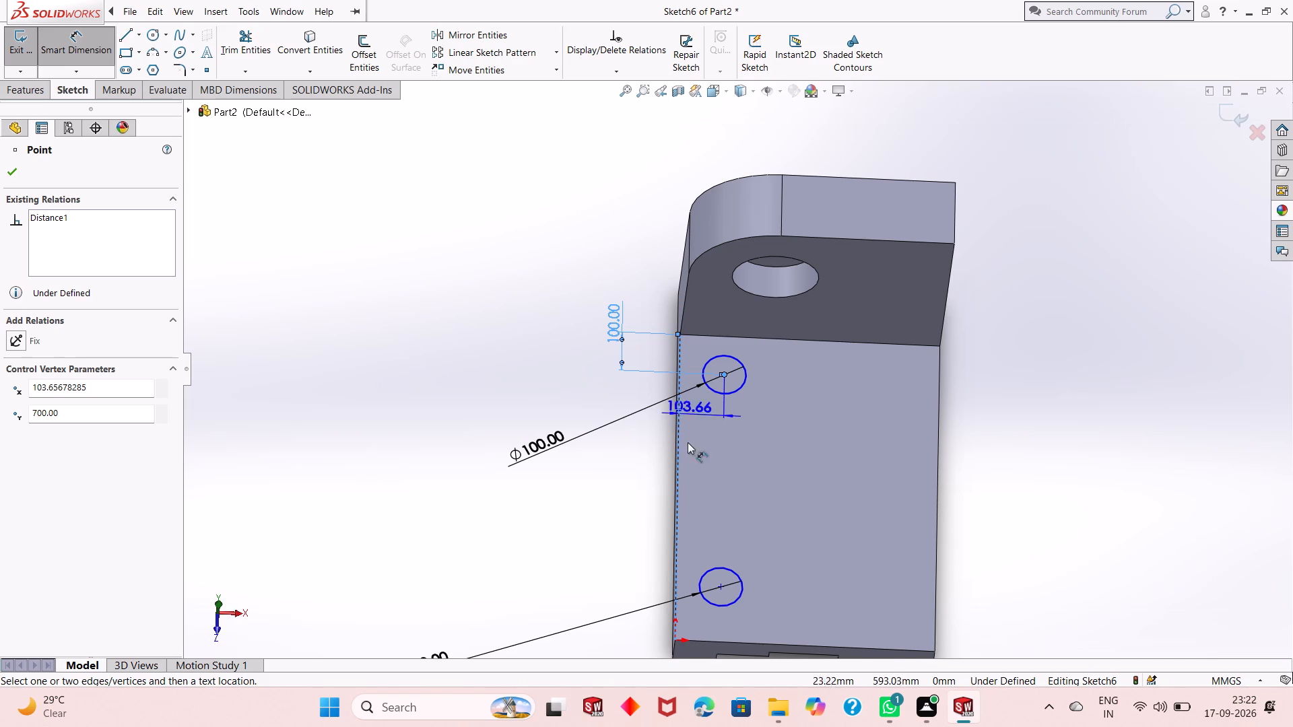
click(681, 493)
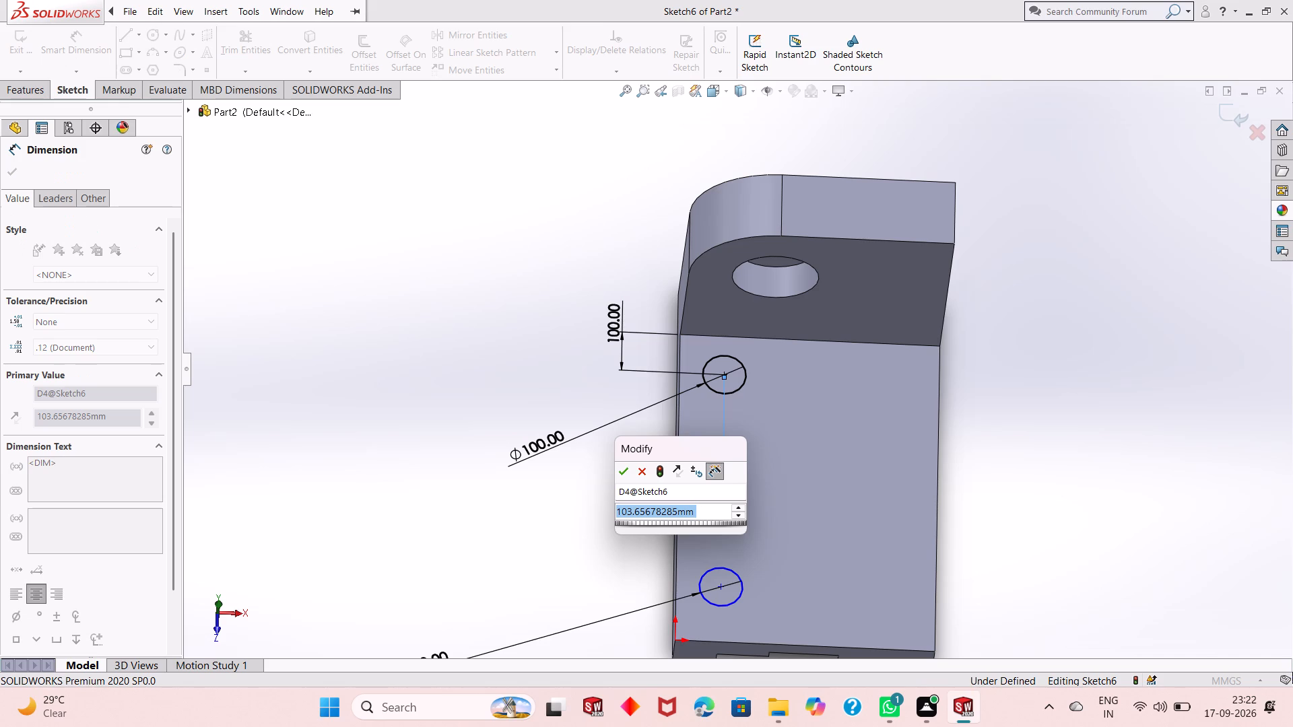
text(220)
key(Return)
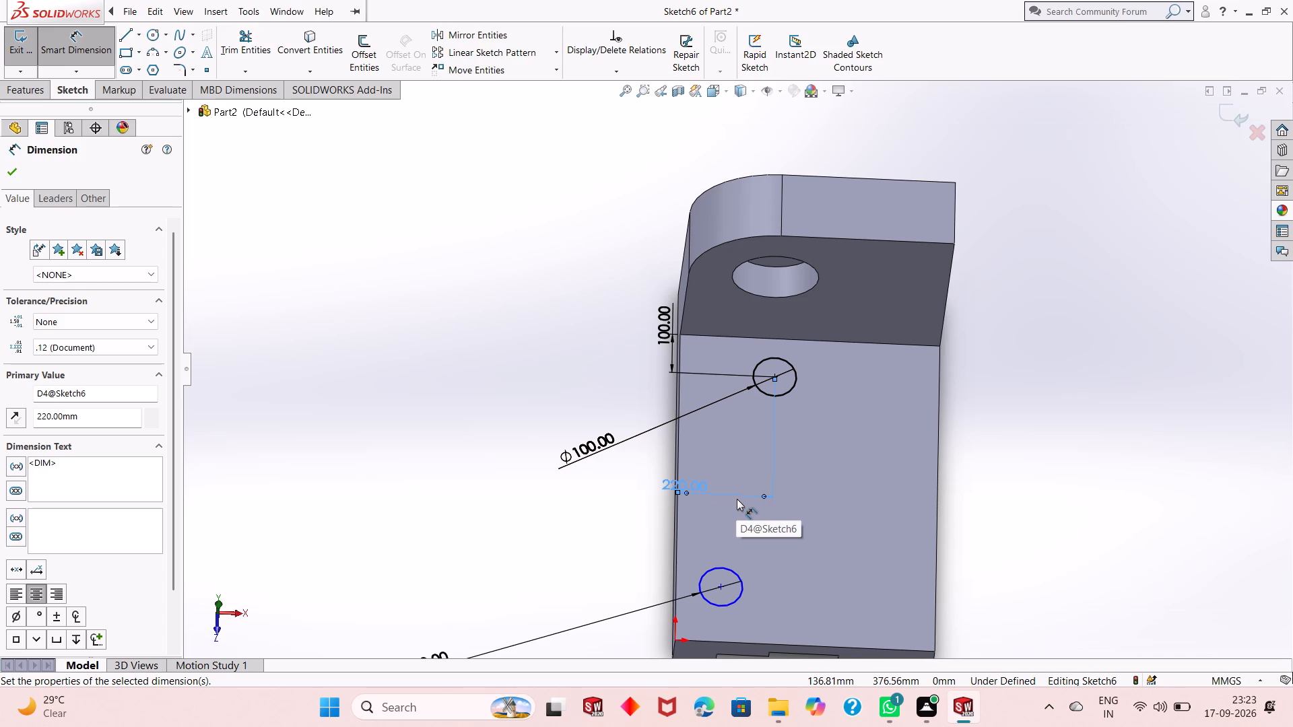
Set the rear circle's distance from the base plate's long edge to 120 mm.
double_click(690, 484)
key(Escape)
key(Escape)
key(Escape)
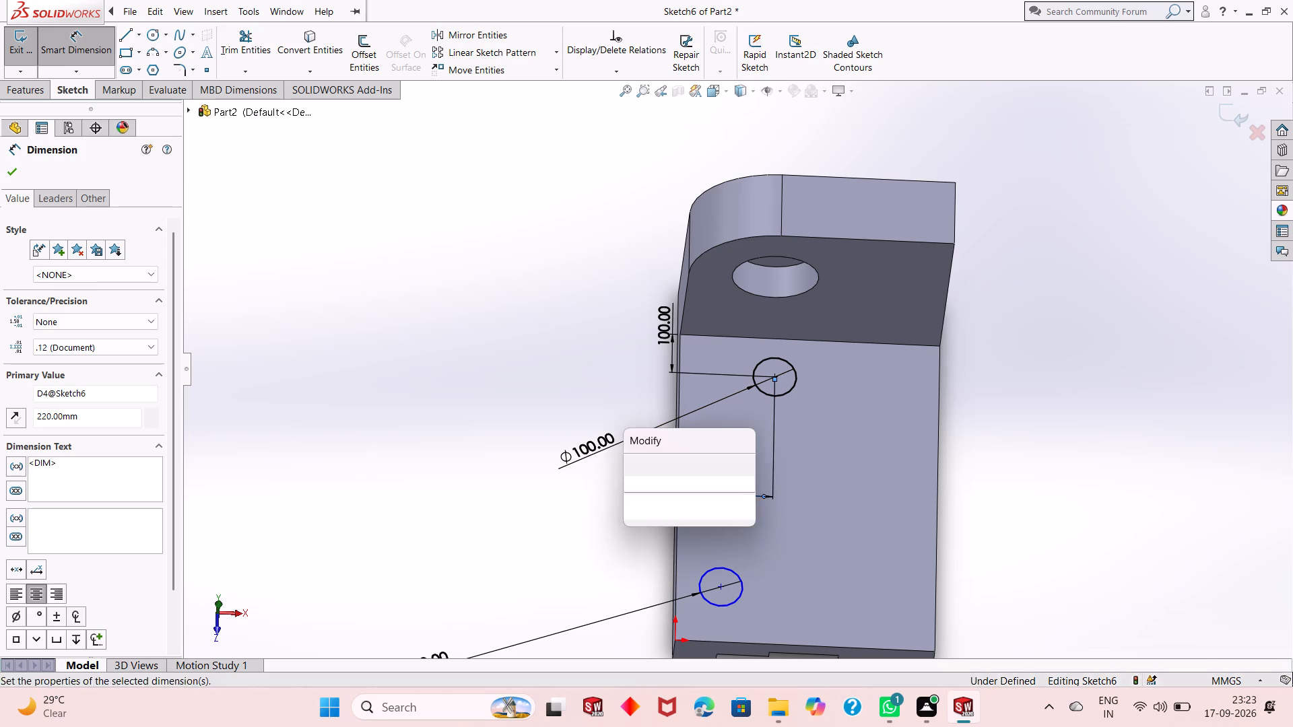
double_click(690, 485)
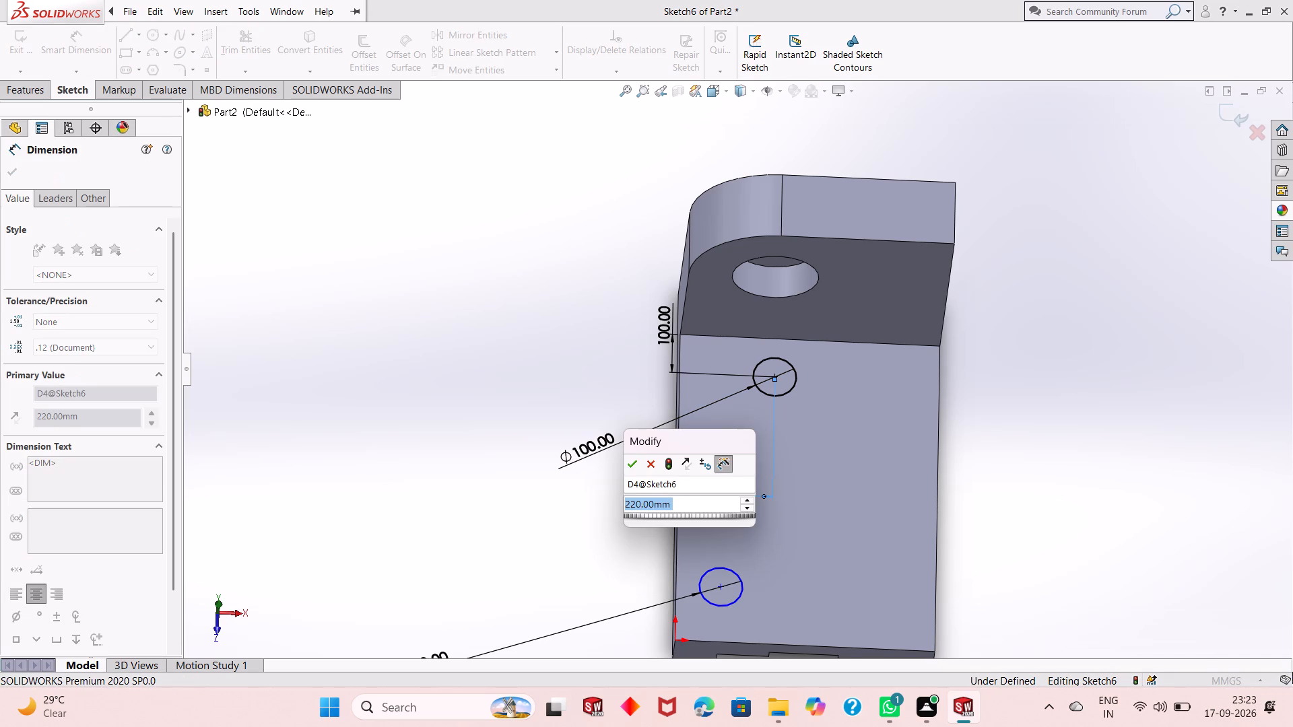
text(120)
key(Return)
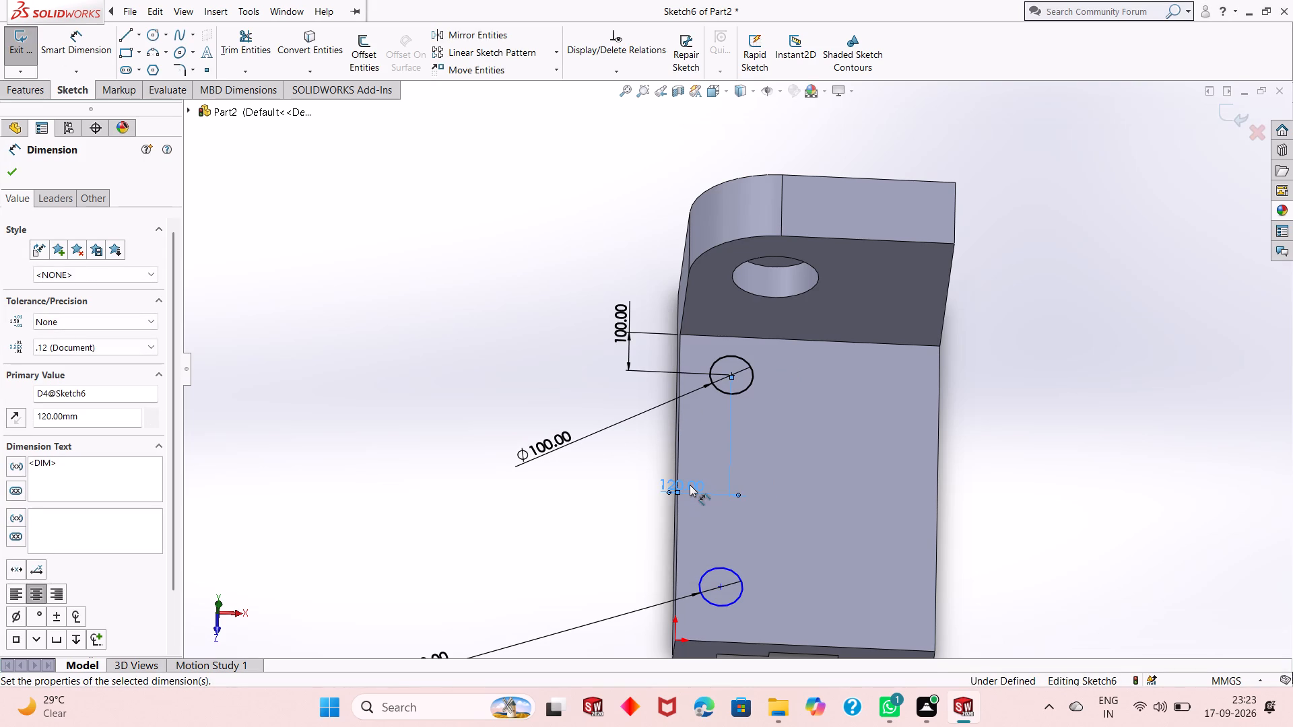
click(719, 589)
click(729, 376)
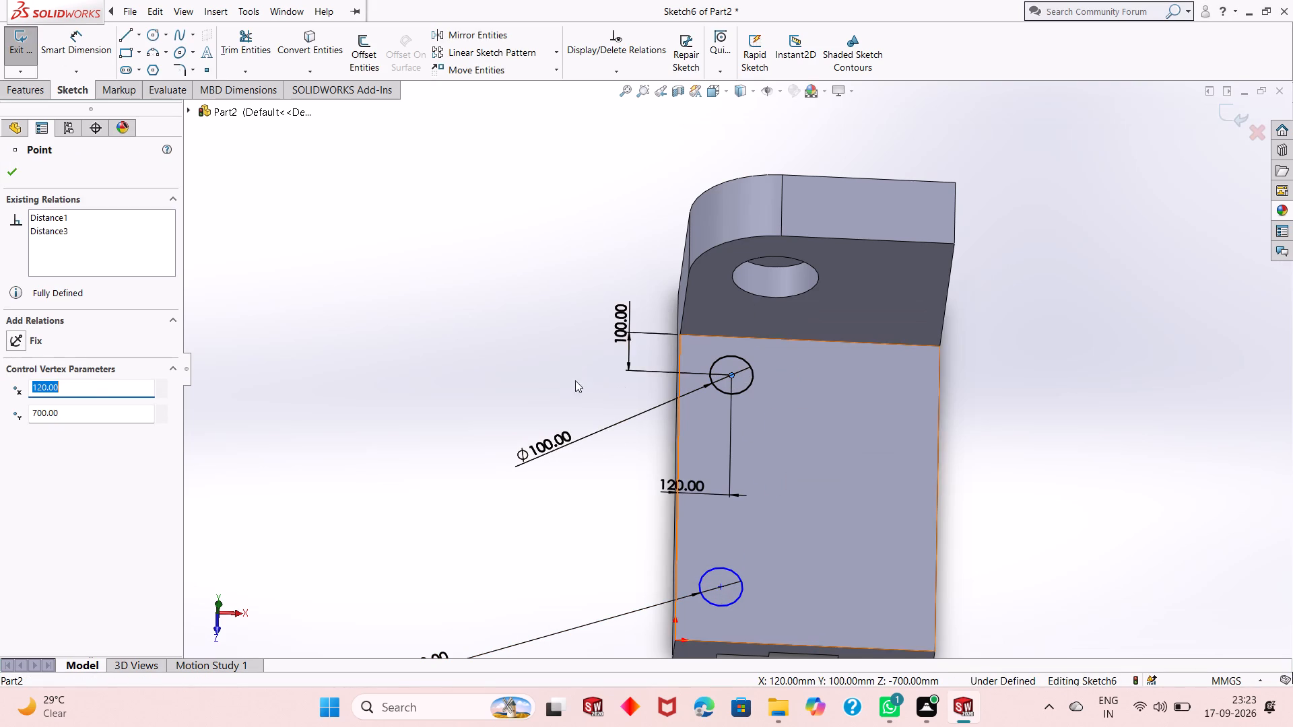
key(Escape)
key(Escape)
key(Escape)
Dimension the spacing between the centres of the two base plate circles to 600 mm.
click(80, 36)
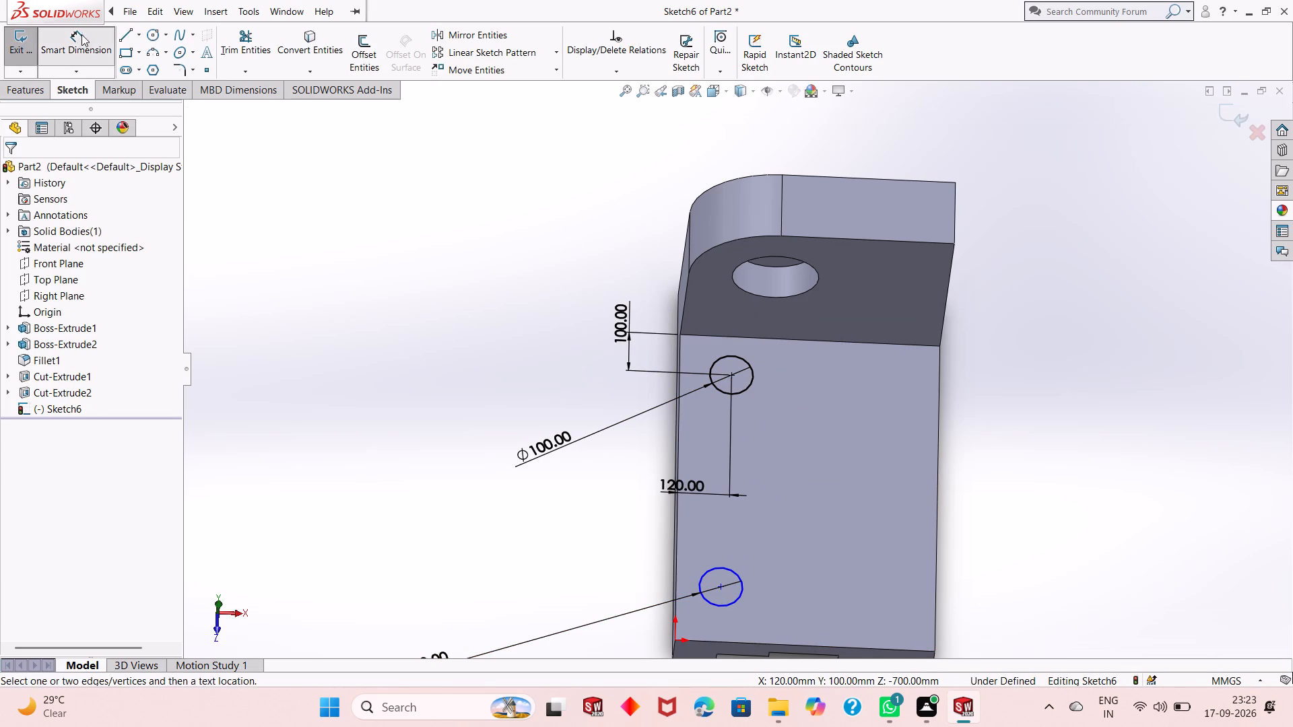
click(733, 376)
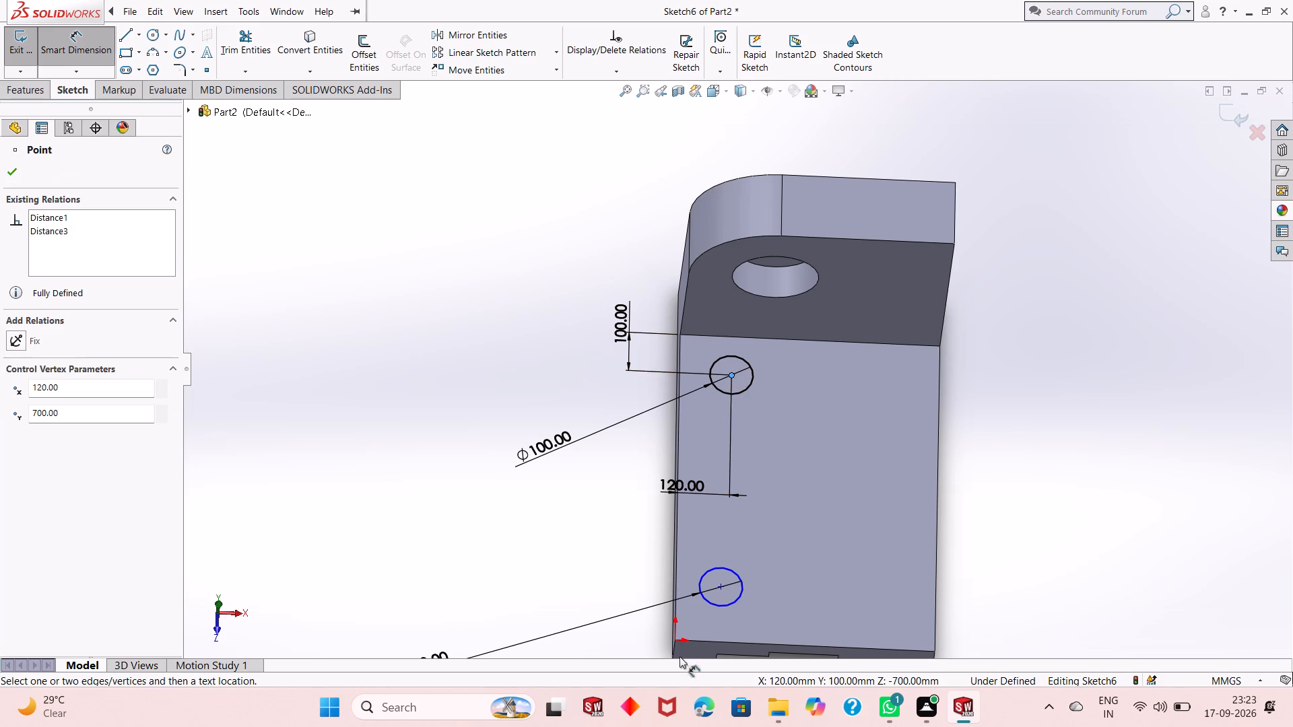
click(721, 589)
click(490, 559)
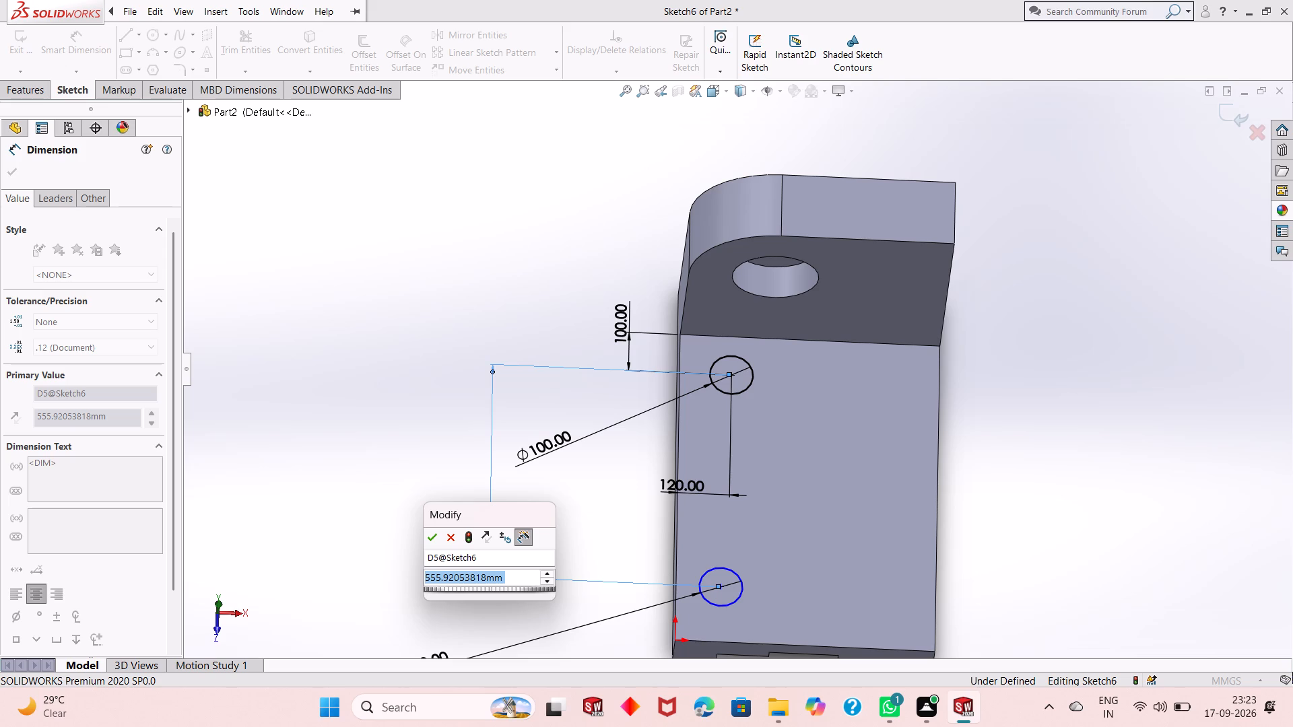
text(600)
key(Return)
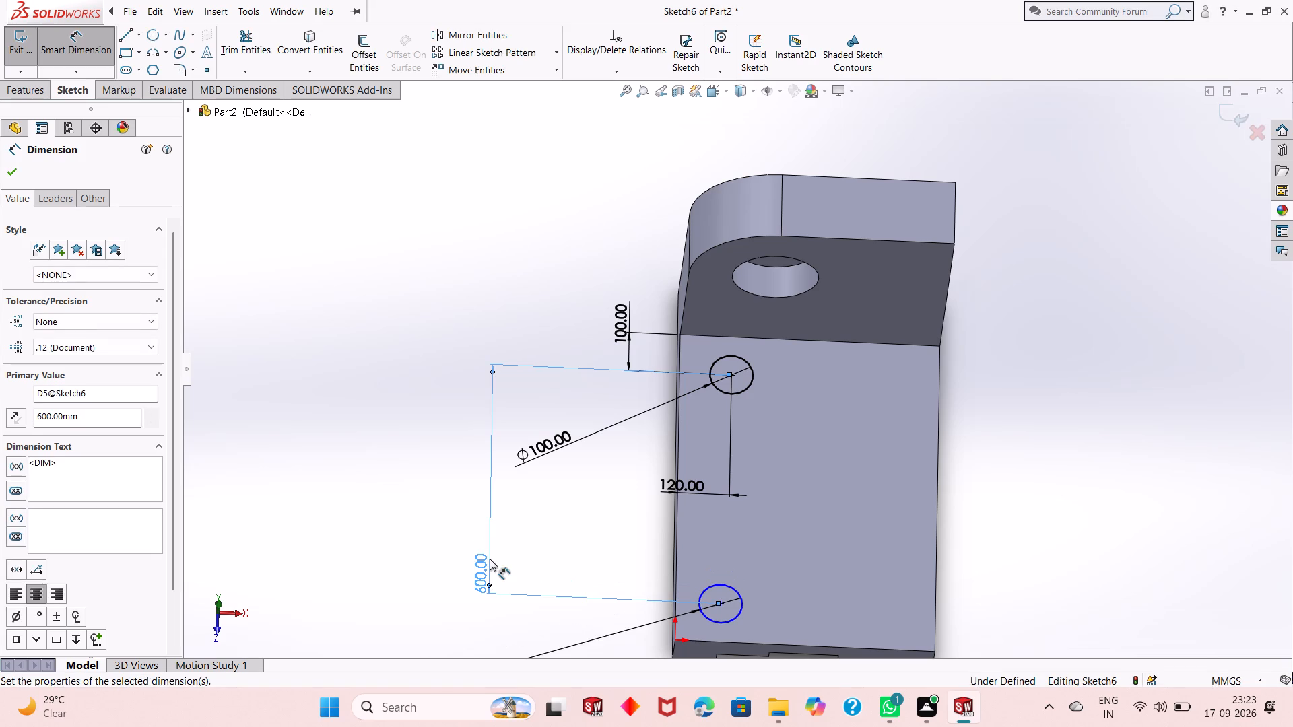
Dimension the front circle's centre 120 mm from the base plate's nearer long edge and finish dimensioning.
scroll(686, 550, up, 2)
scroll(770, 607, down, 3)
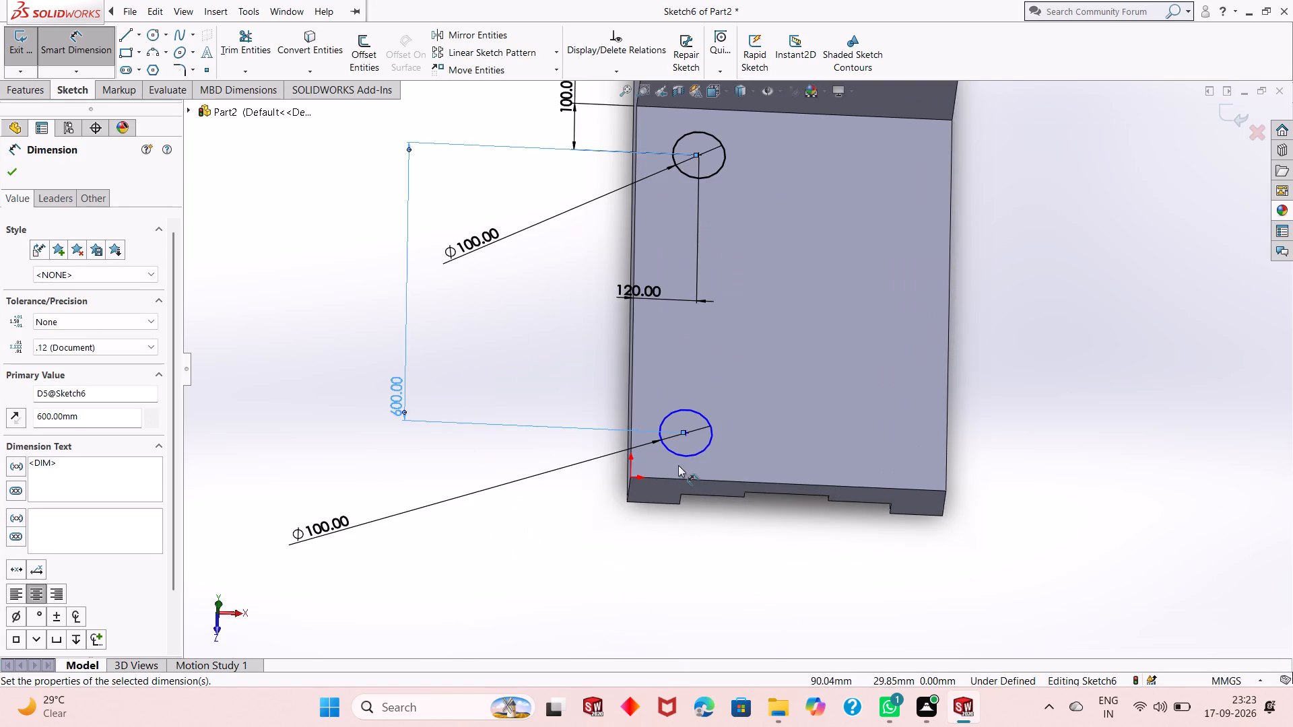
scroll(677, 465, down, 2)
click(698, 409)
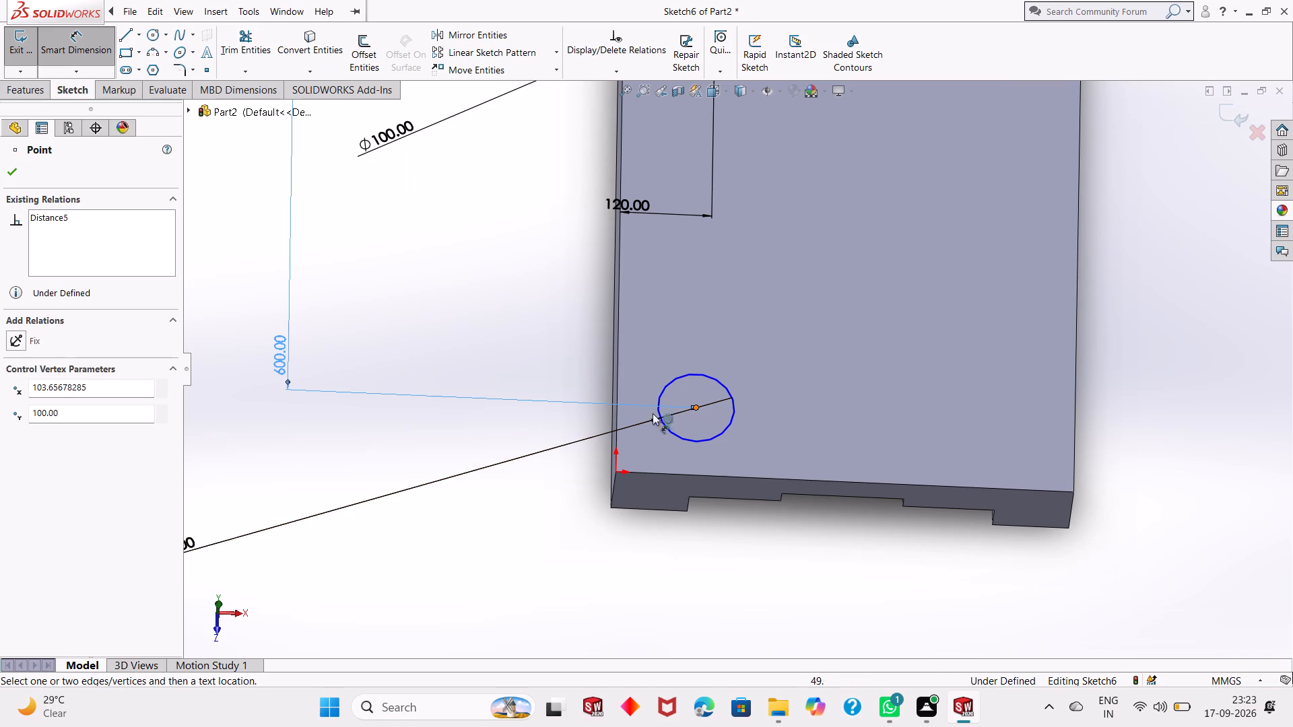
click(616, 415)
click(653, 542)
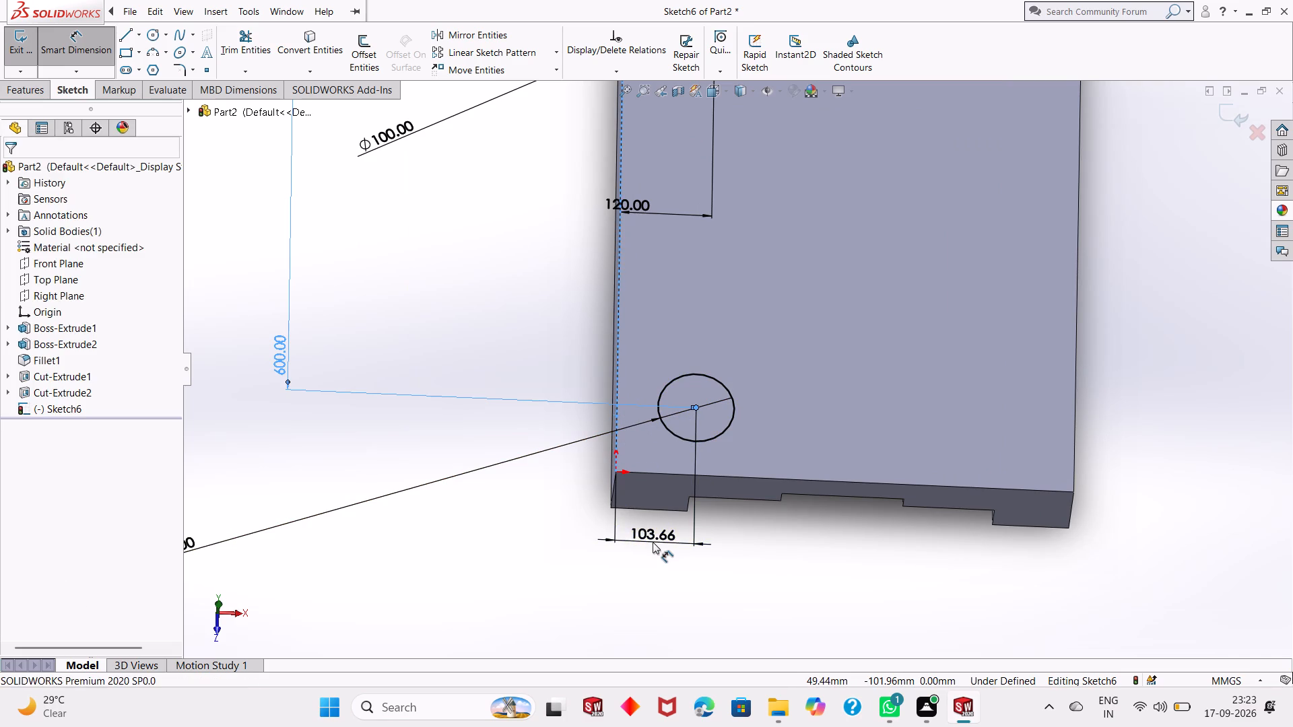
text(120)
key(Return)
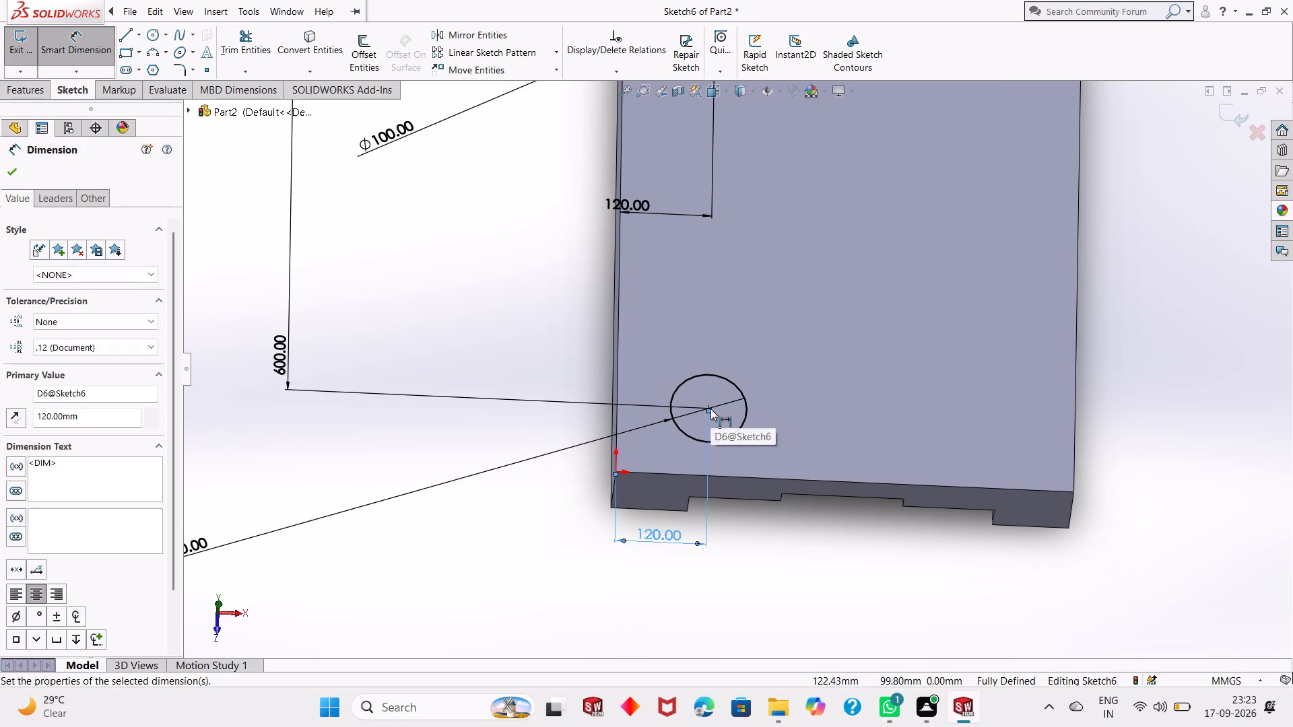
right_click(498, 506)
click(531, 552)
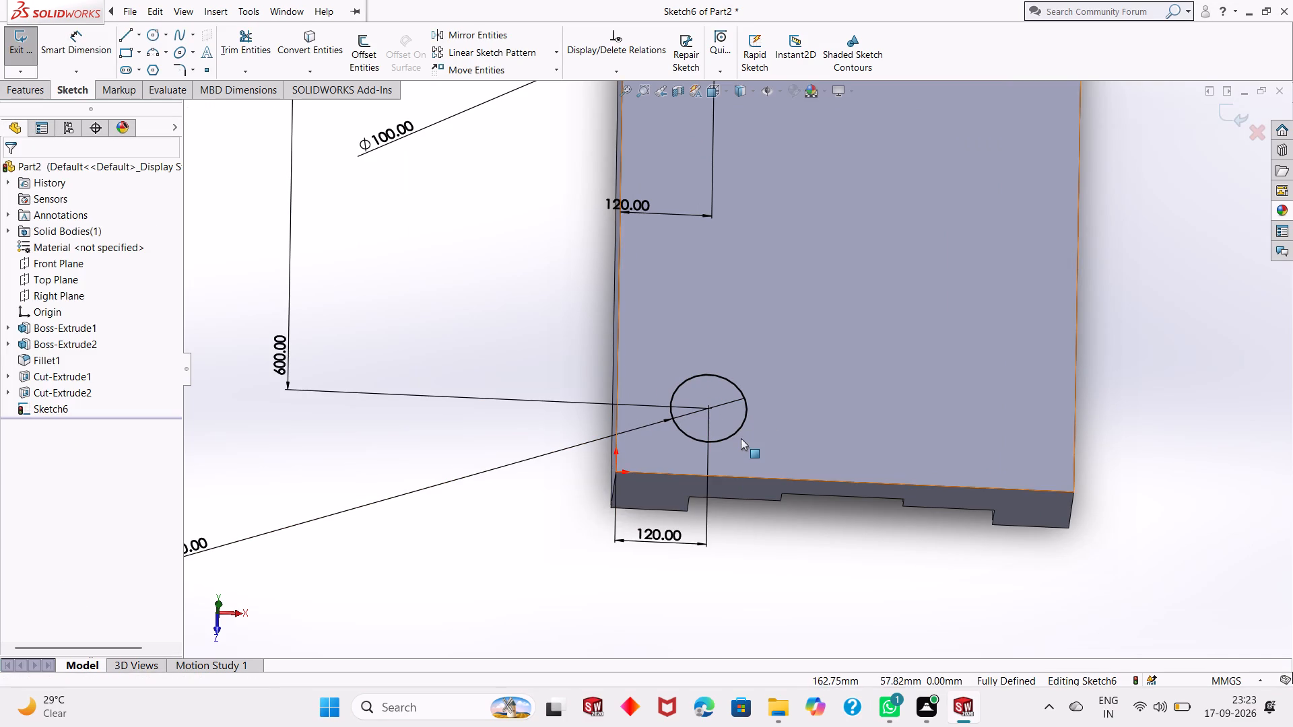
Cut both 100 mm circles through the base plate as an extruded cut with the Through All end condition.
middle_drag(741, 438, 708, 396)
middle_drag(719, 430, 762, 355)
scroll(762, 353, up, 2)
scroll(683, 300, down, 1)
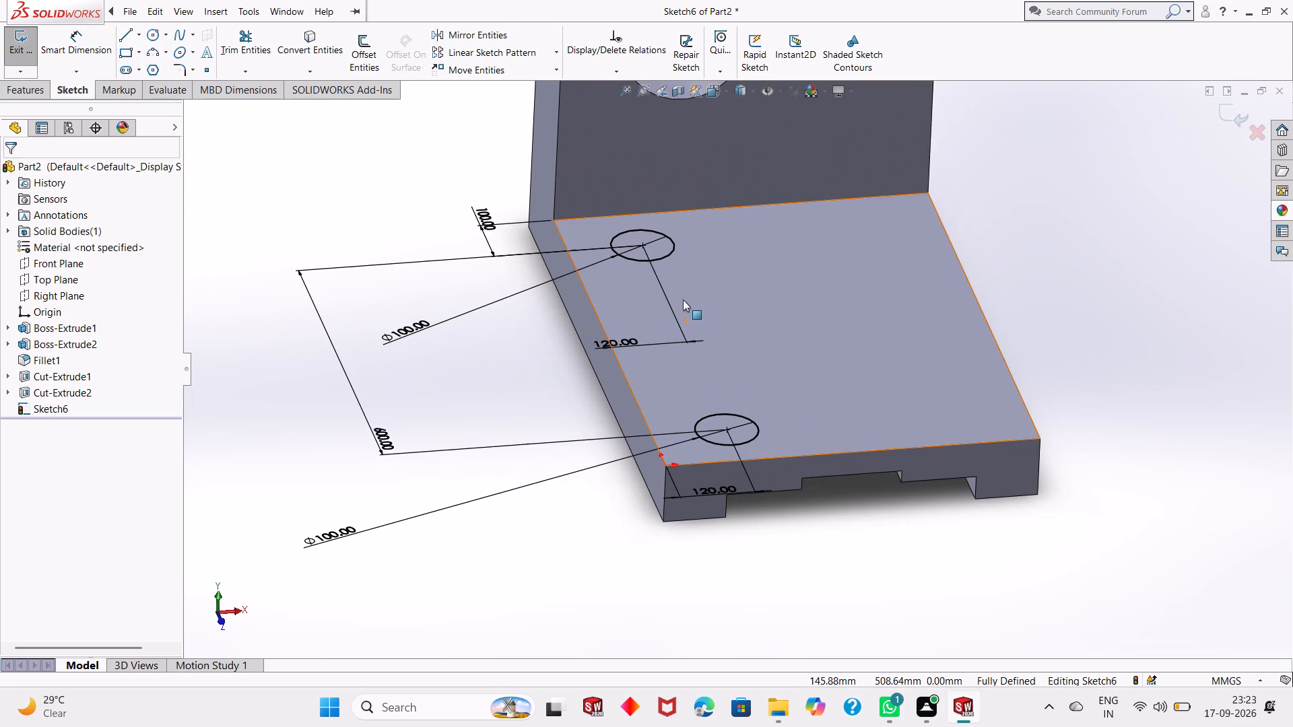
click(36, 85)
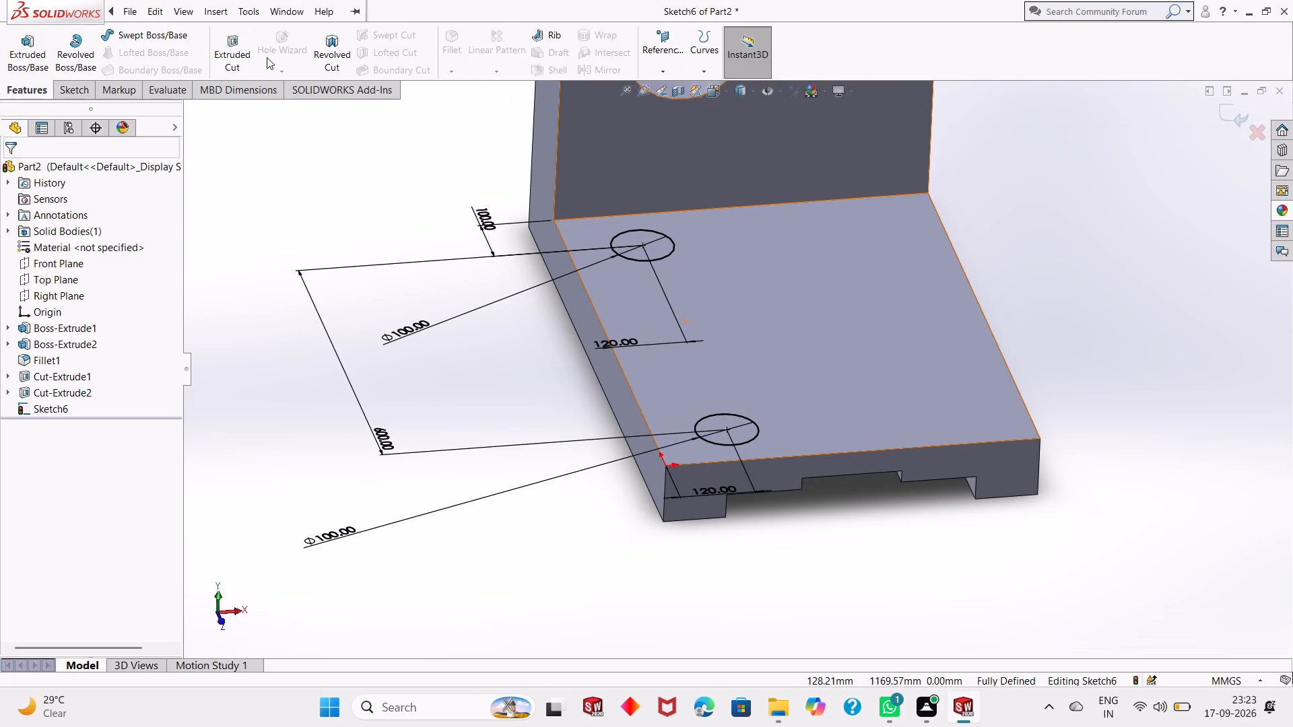
click(234, 56)
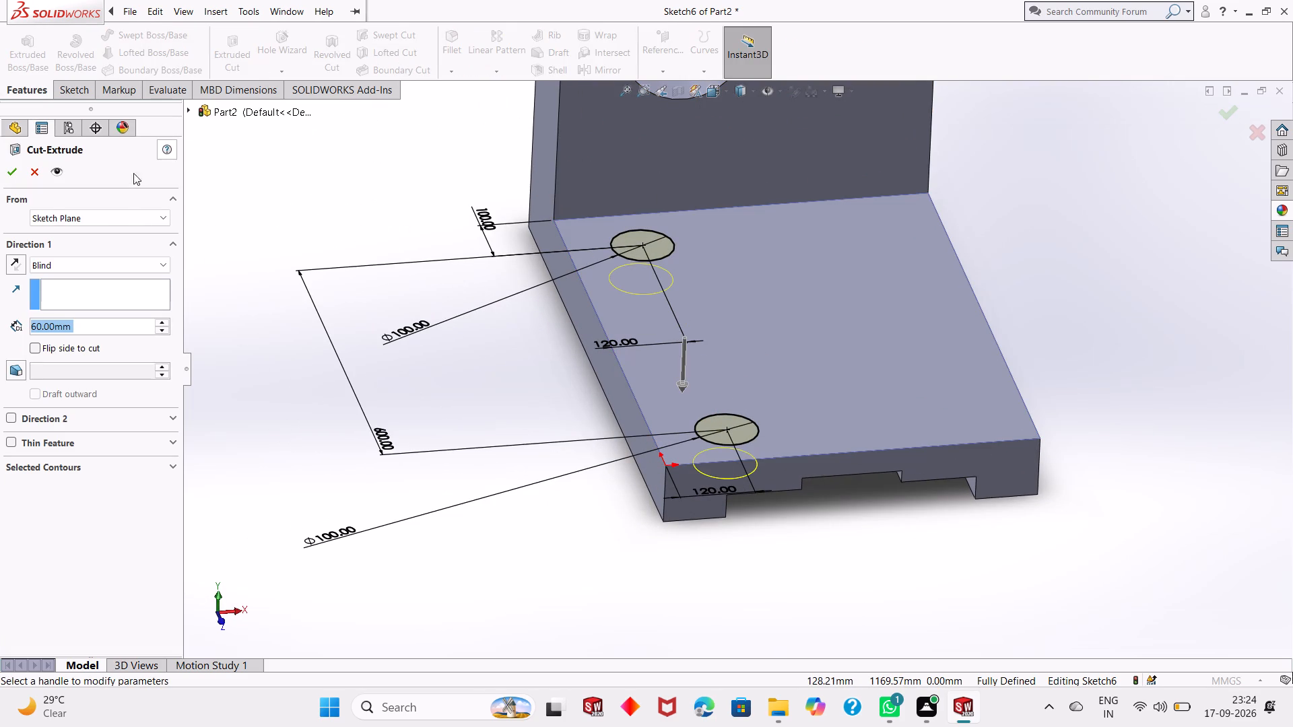
click(74, 267)
click(98, 290)
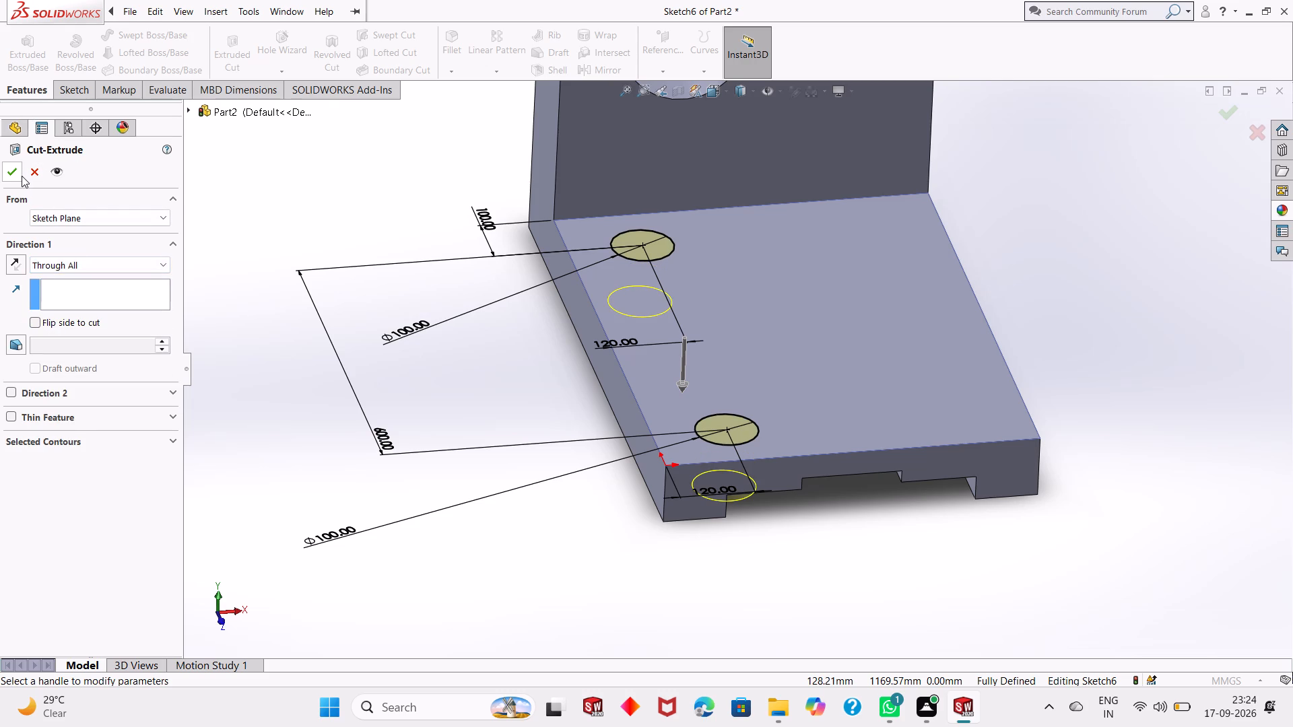
click(21, 176)
click(366, 209)
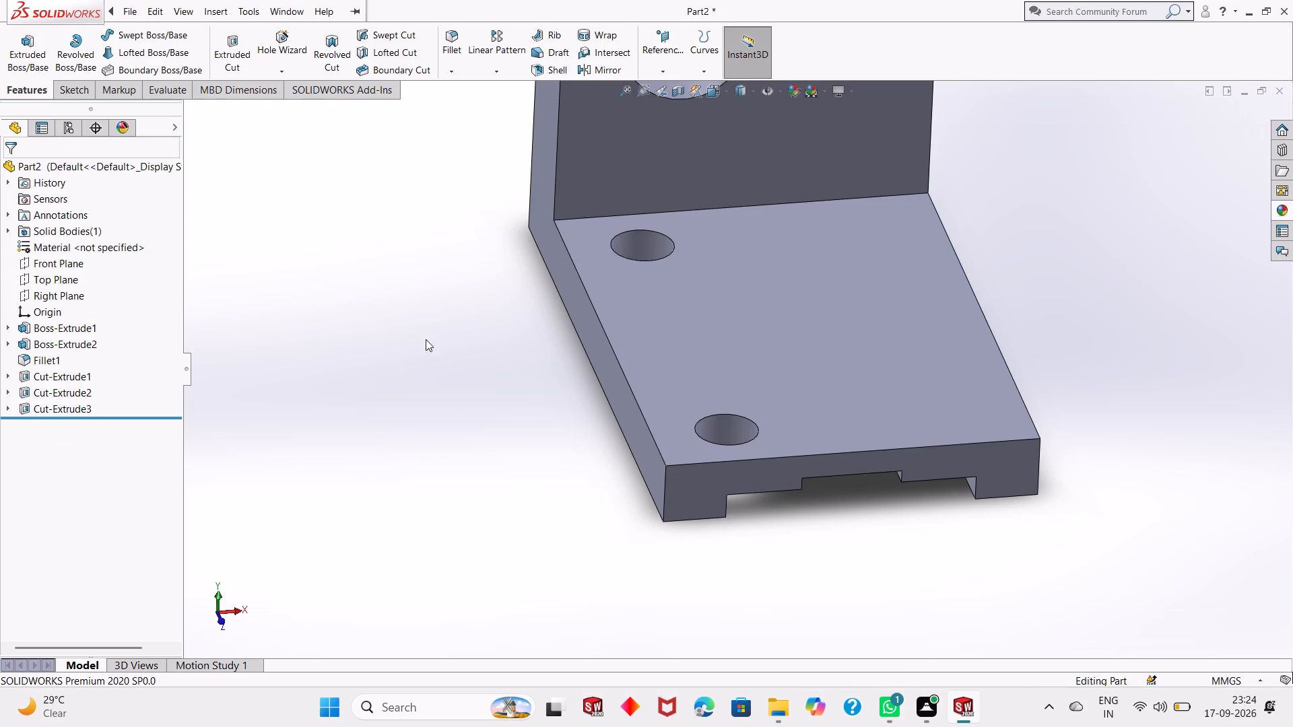
scroll(453, 370, up, 4)
scroll(917, 314, down, 2)
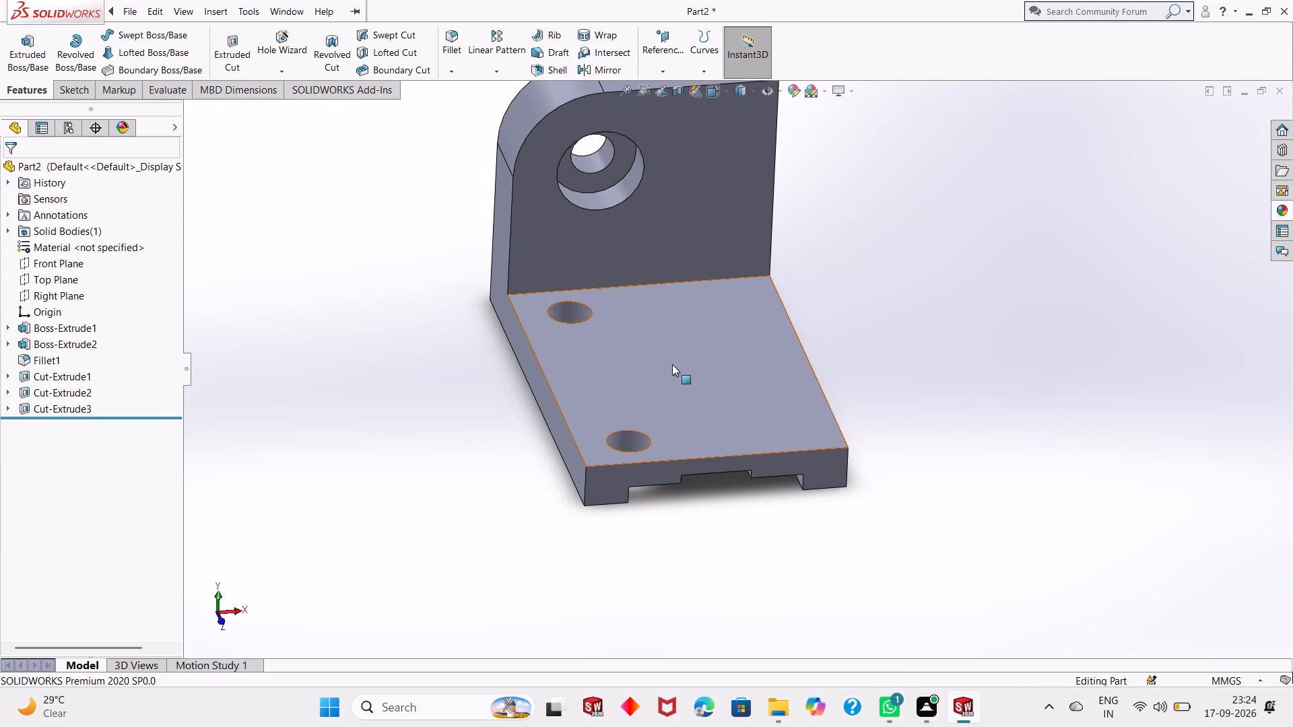
Start a sketch on the base plate's top face and draw a circle about 234 mm in diameter near the face's middle.
click(672, 364)
click(737, 326)
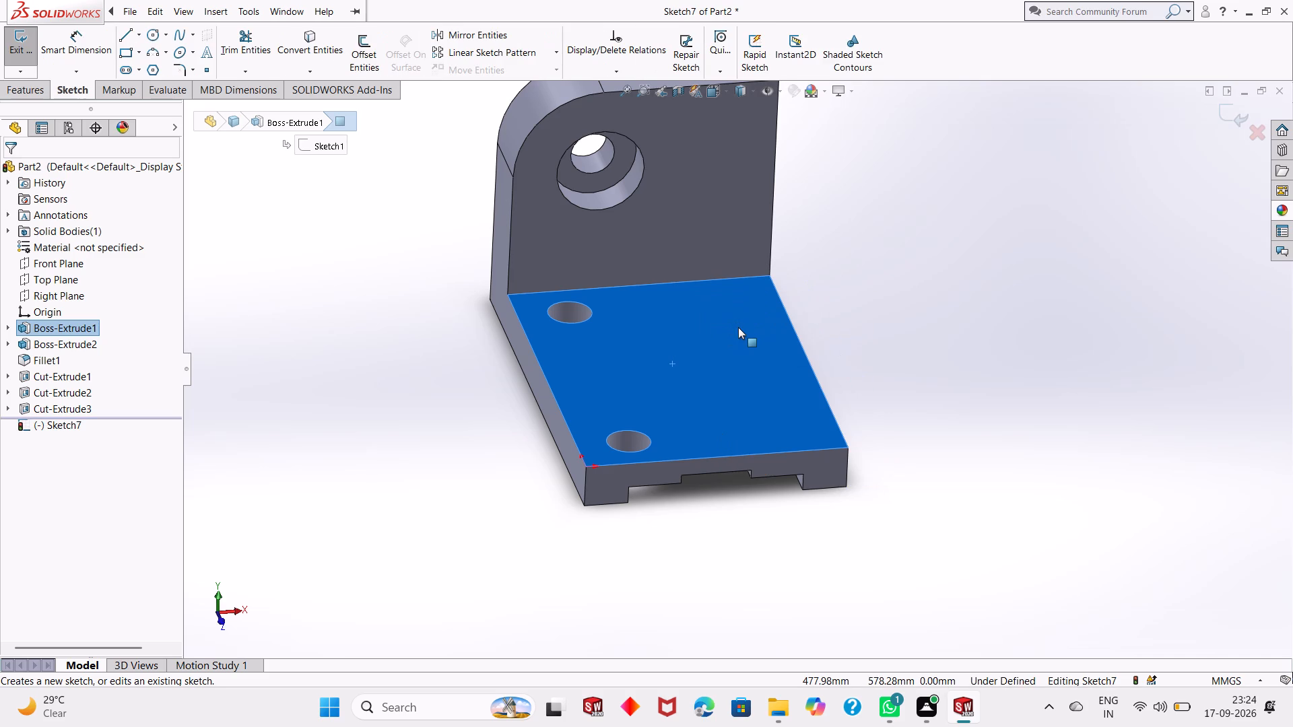
key(ctrl+8)
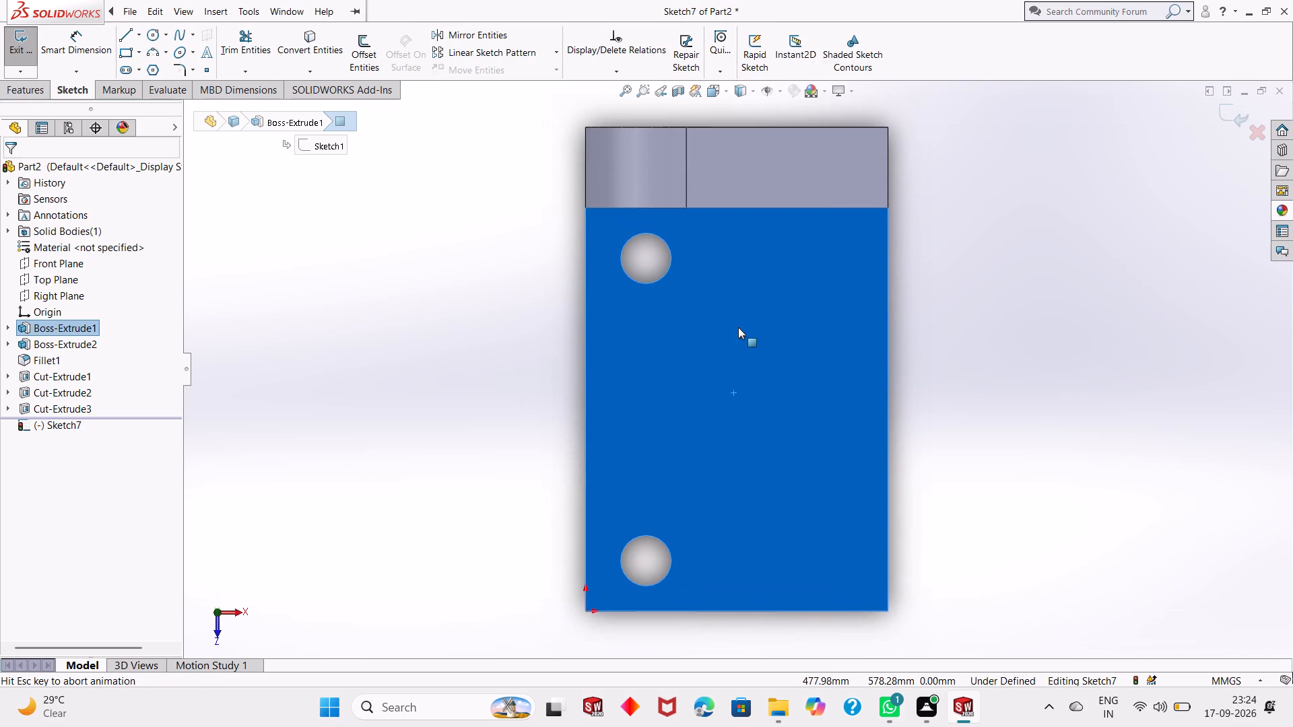
key(Escape)
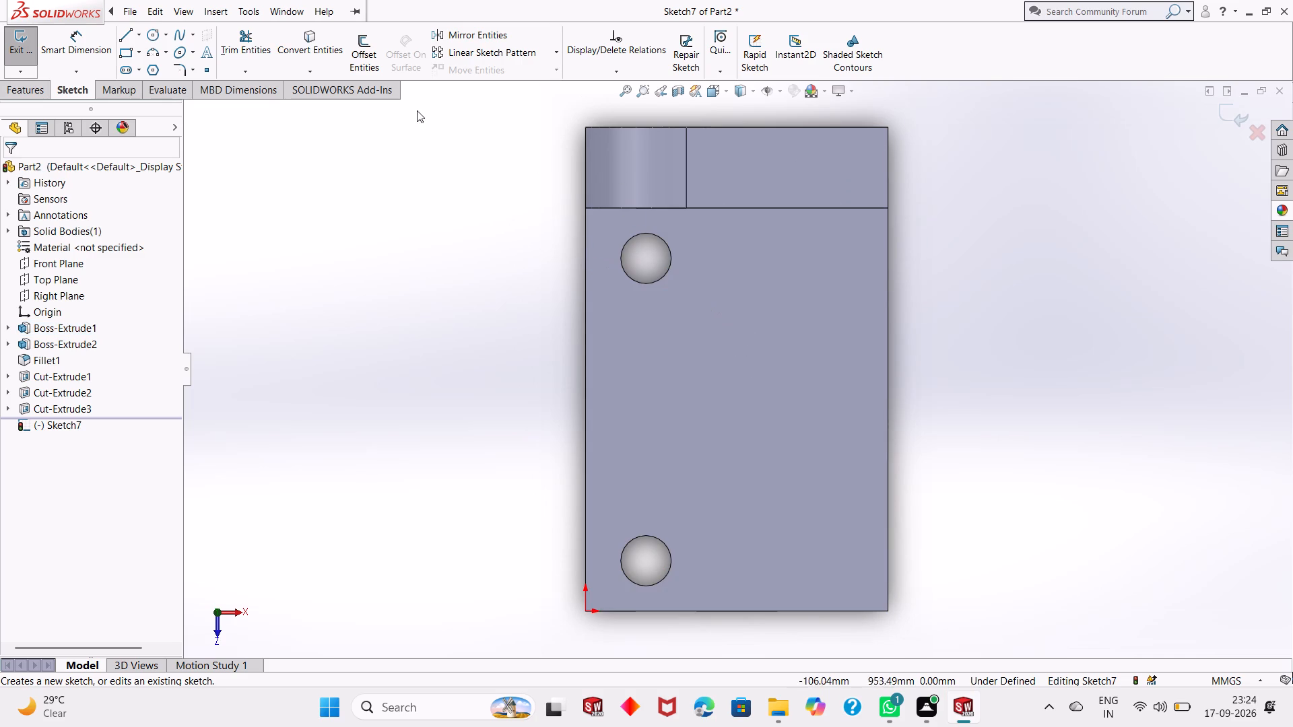
click(150, 30)
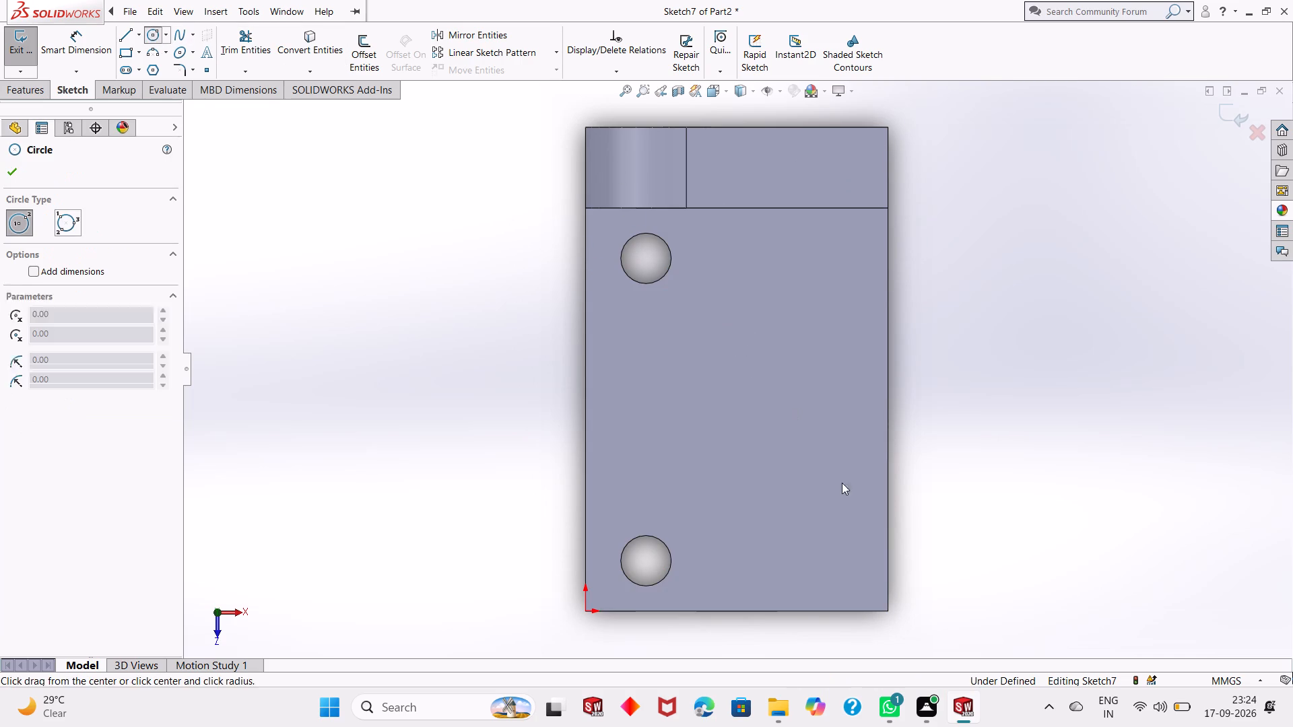
click(736, 403)
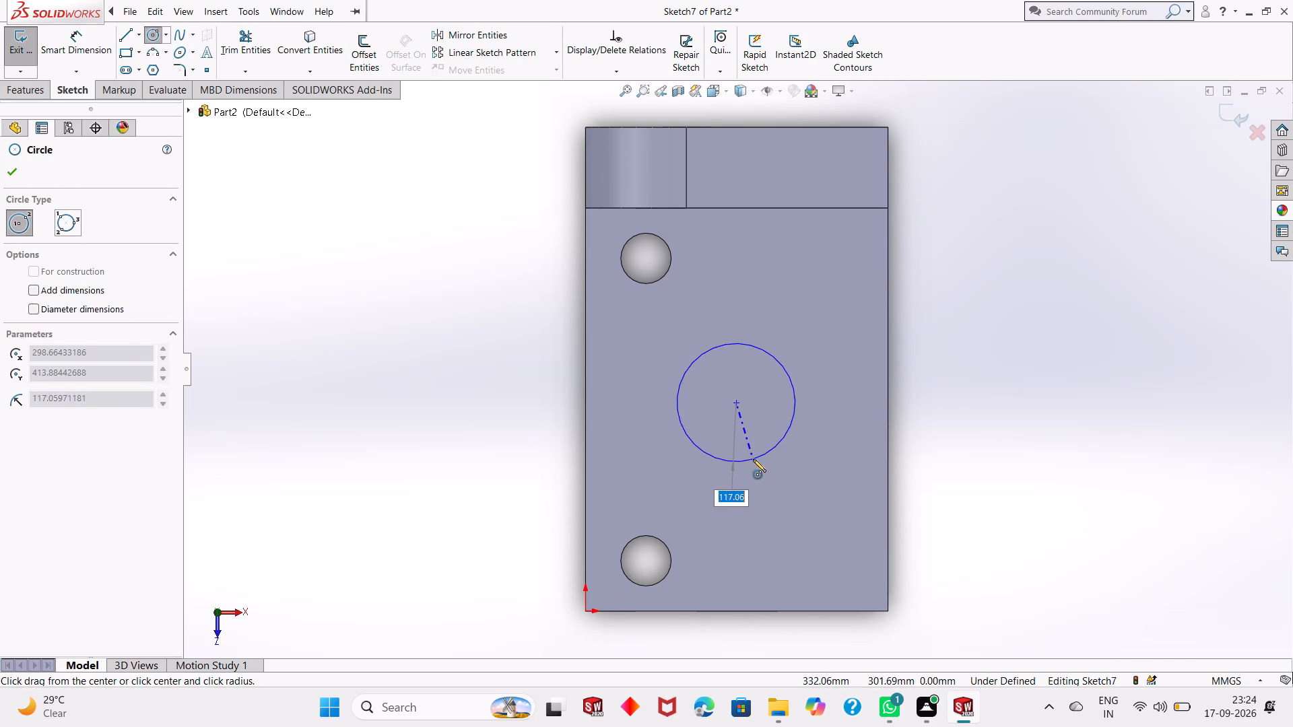
click(753, 459)
key(Escape)
key(Escape)
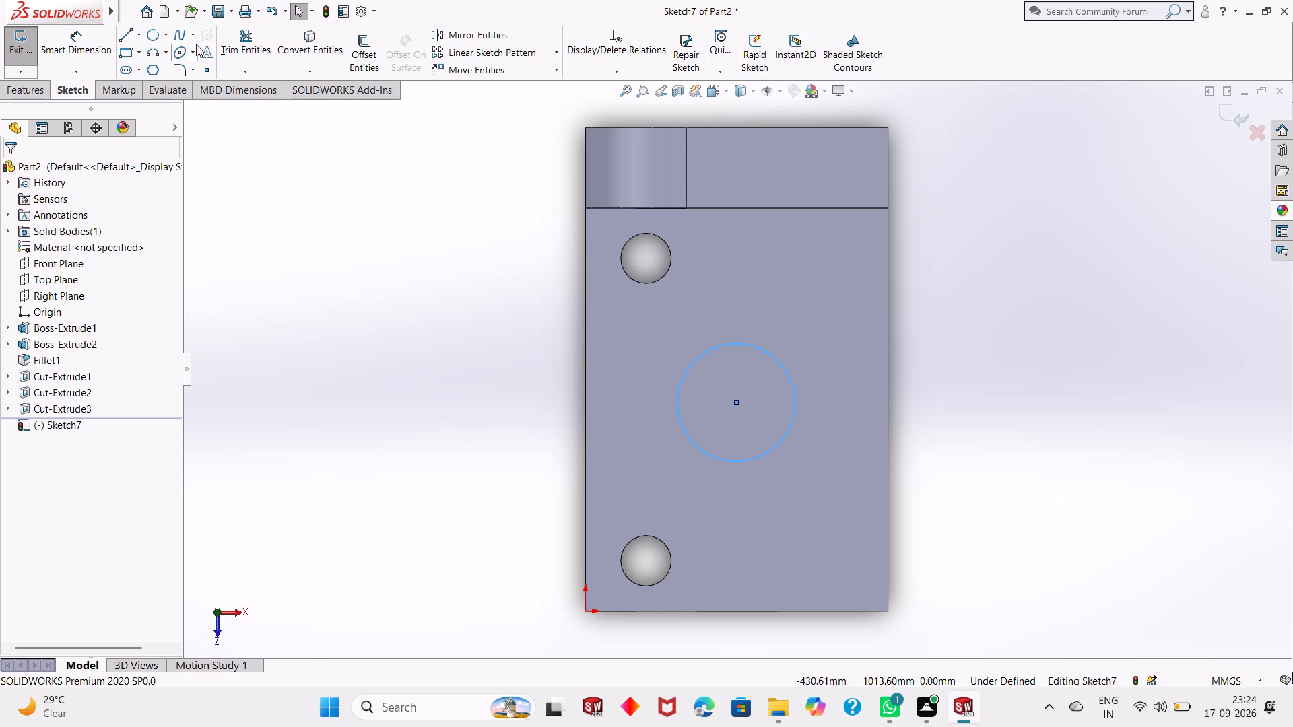
Dimension the new circle's diameter to 100 mm.
click(90, 46)
click(679, 415)
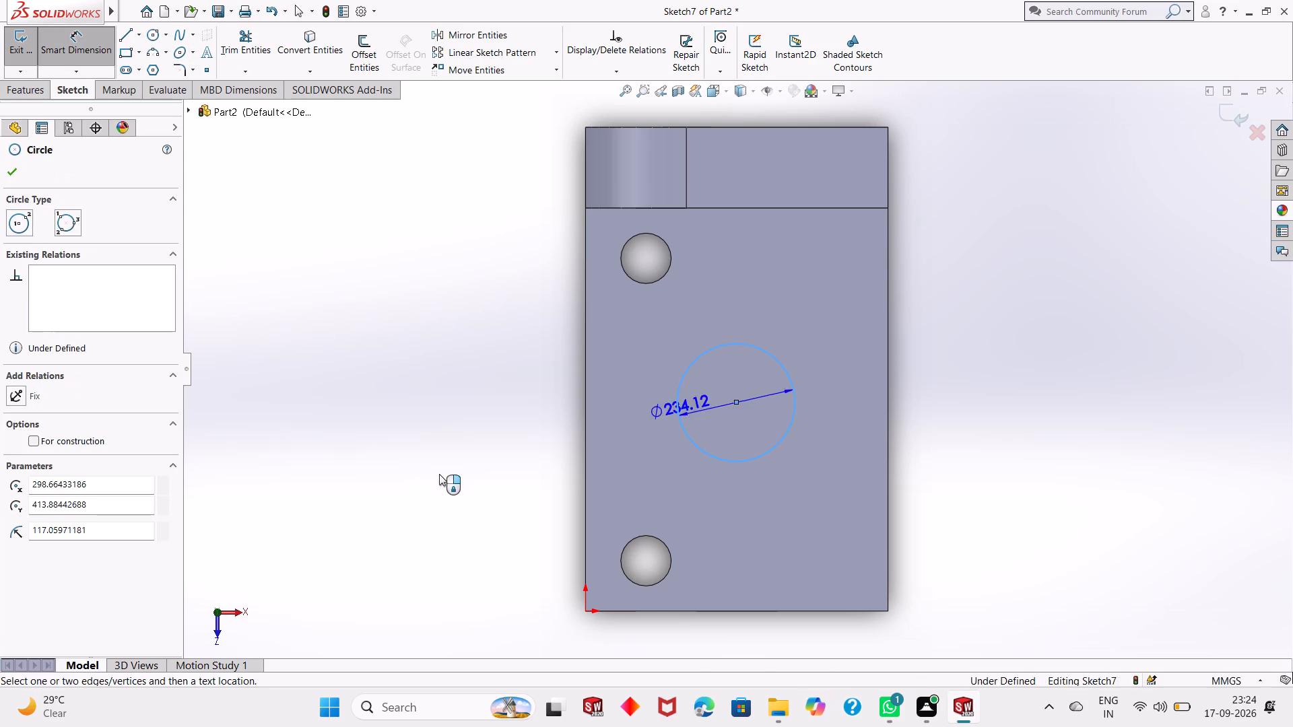
click(437, 474)
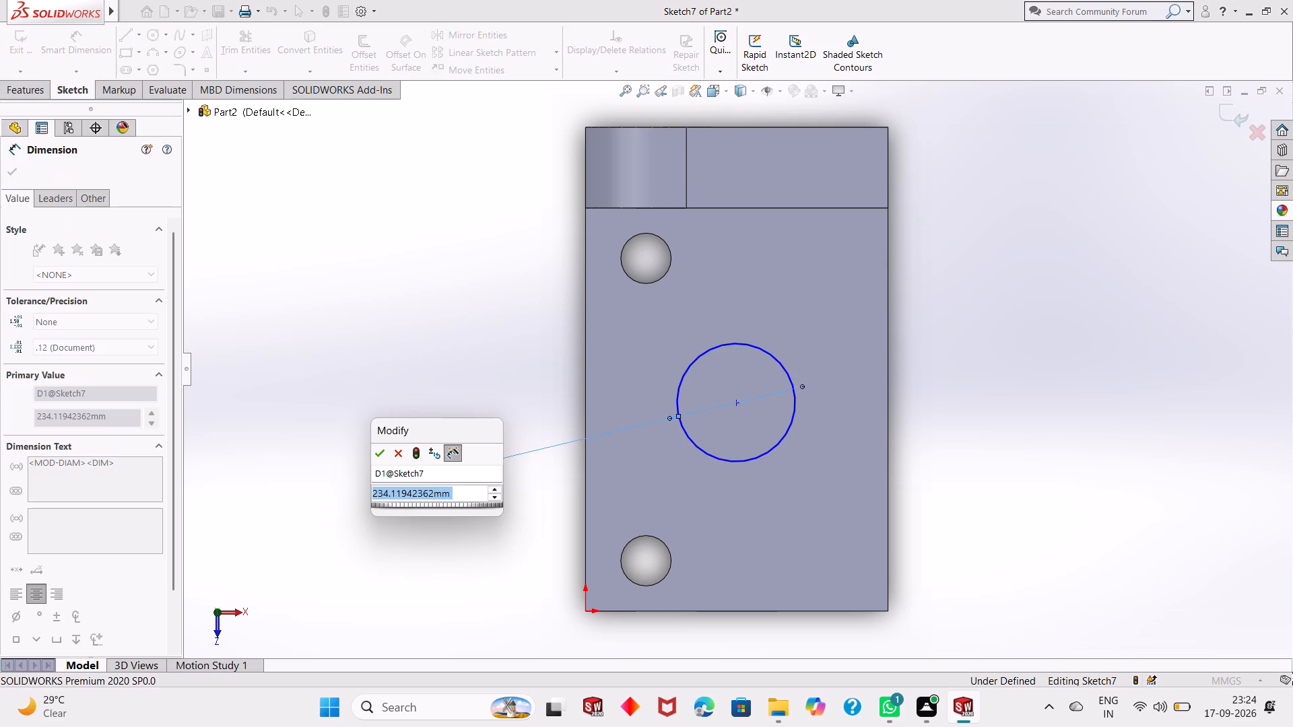
text(100)
key(Return)
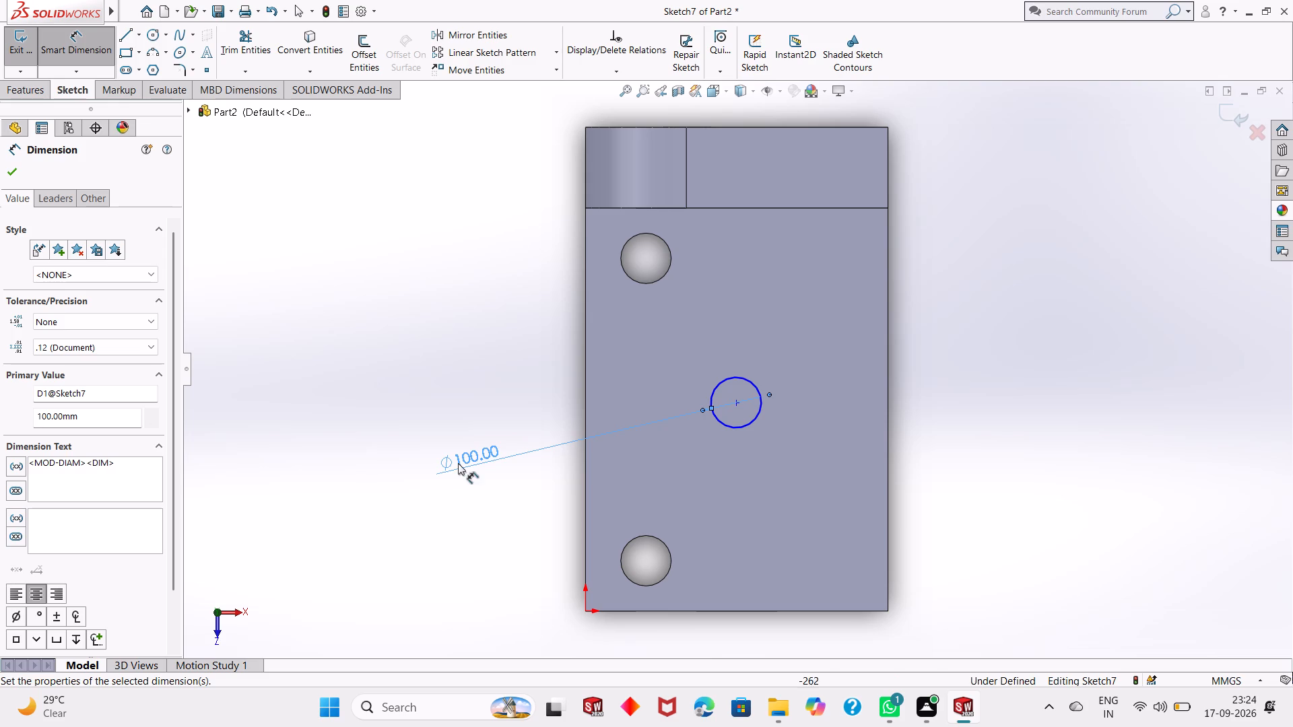
Change the circle's diameter dimension to 200 mm.
double_click(463, 462)
text(200)
key(Return)
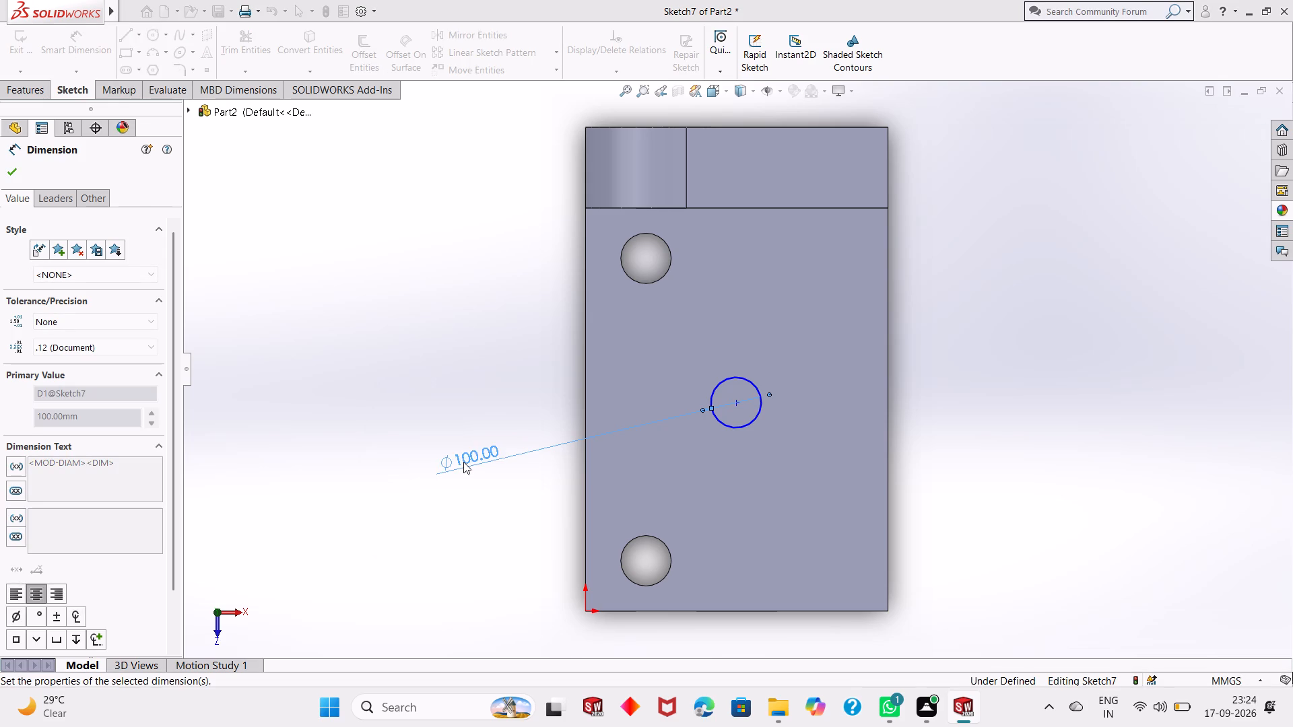
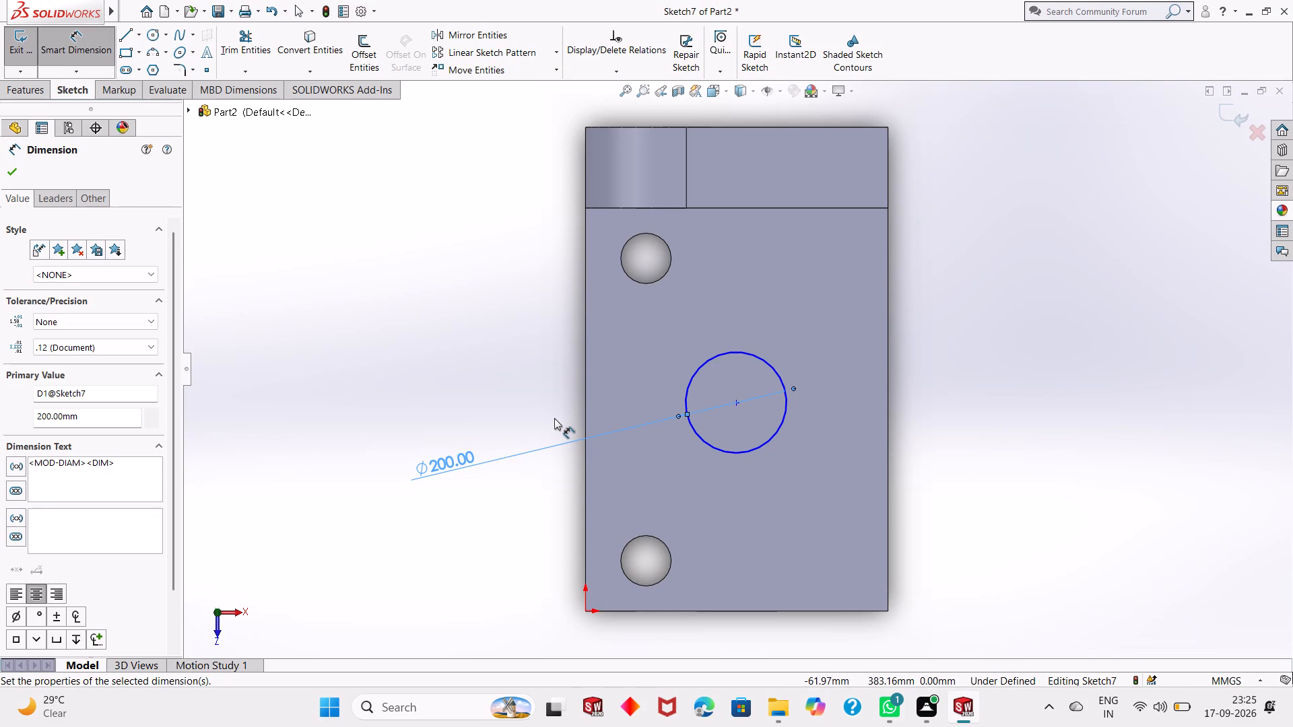
Dimension the 200 mm circle's centre to the base plate's front edge at 475 mm.
key(Escape)
key(Escape)
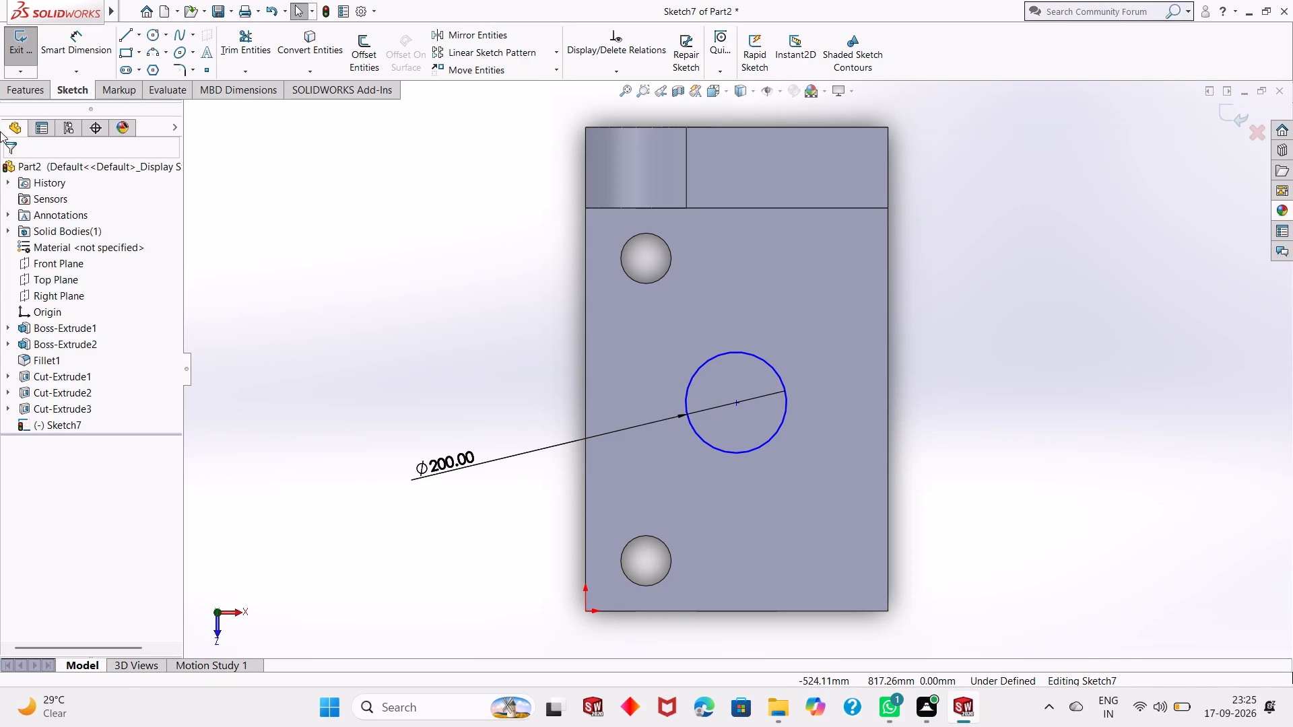
click(109, 52)
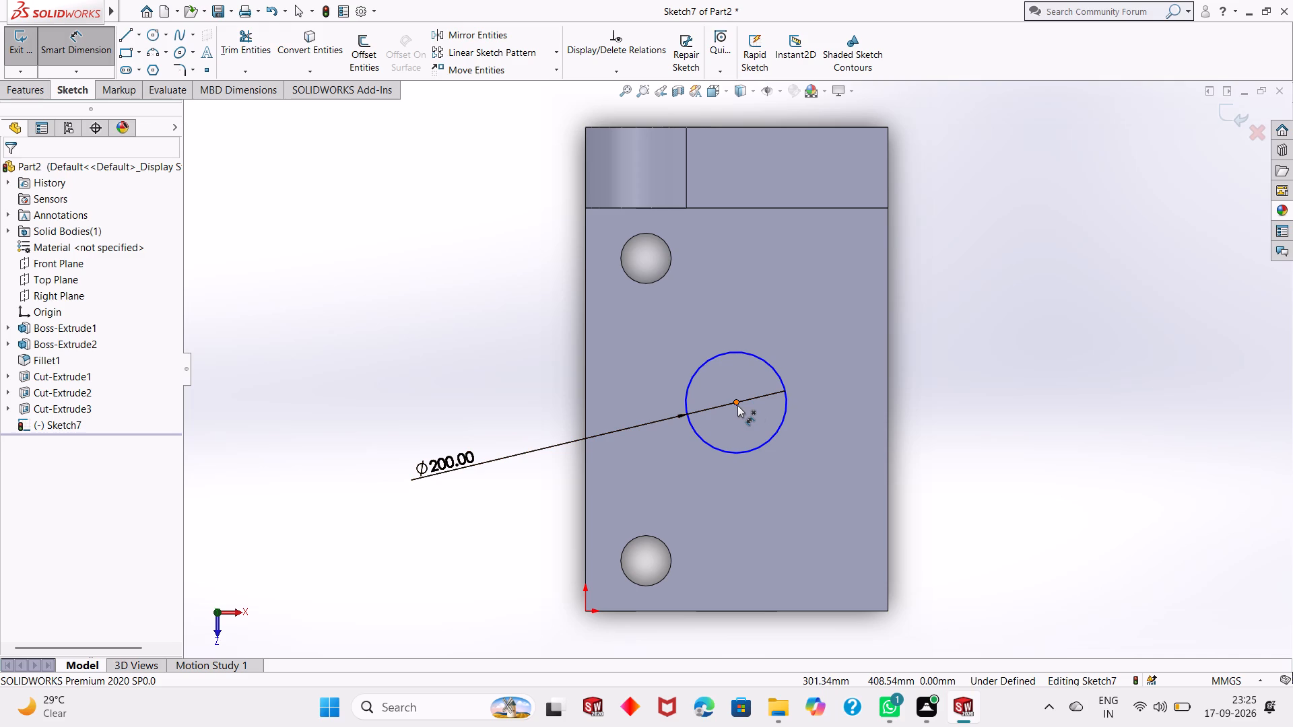
click(737, 405)
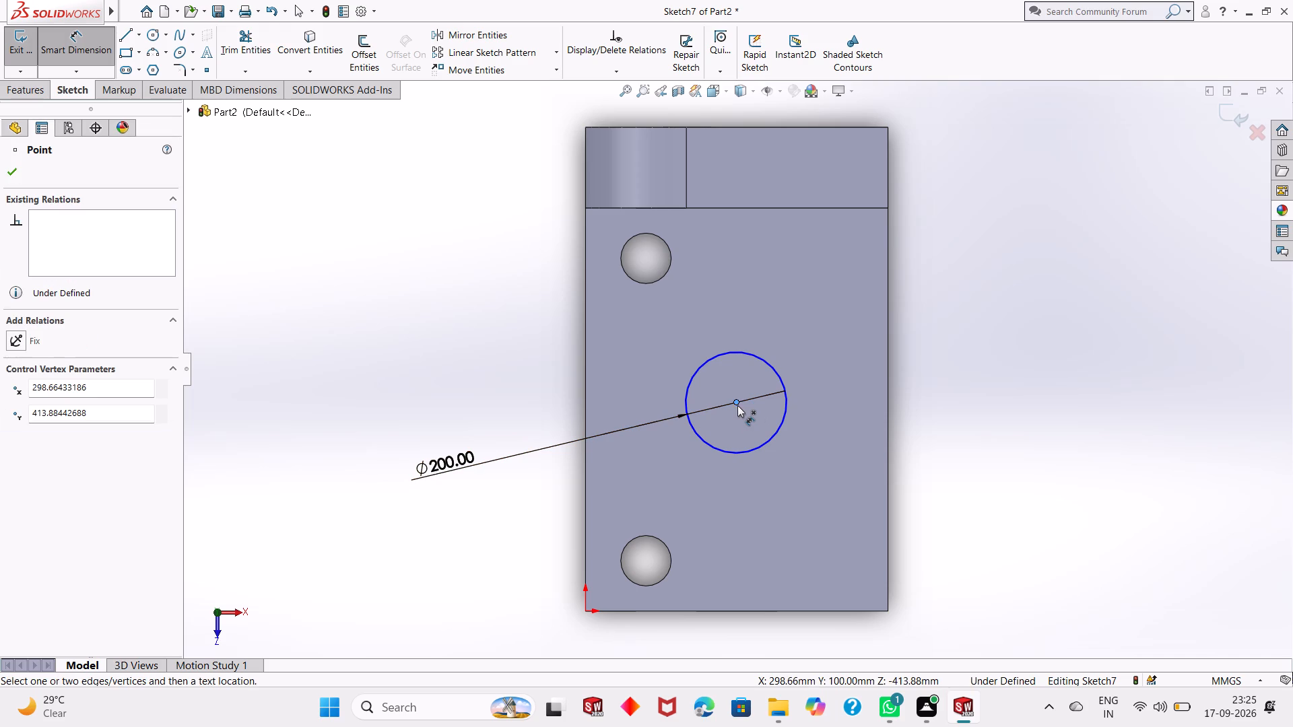
click(744, 611)
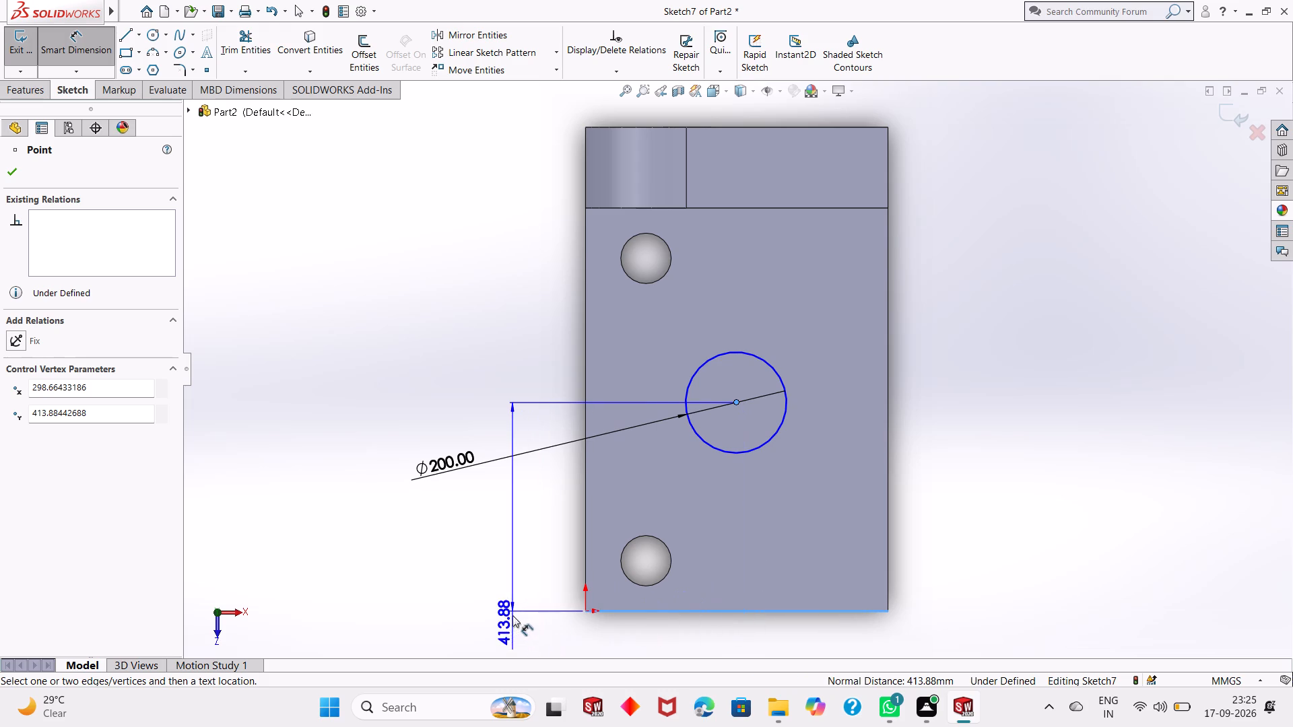
click(510, 596)
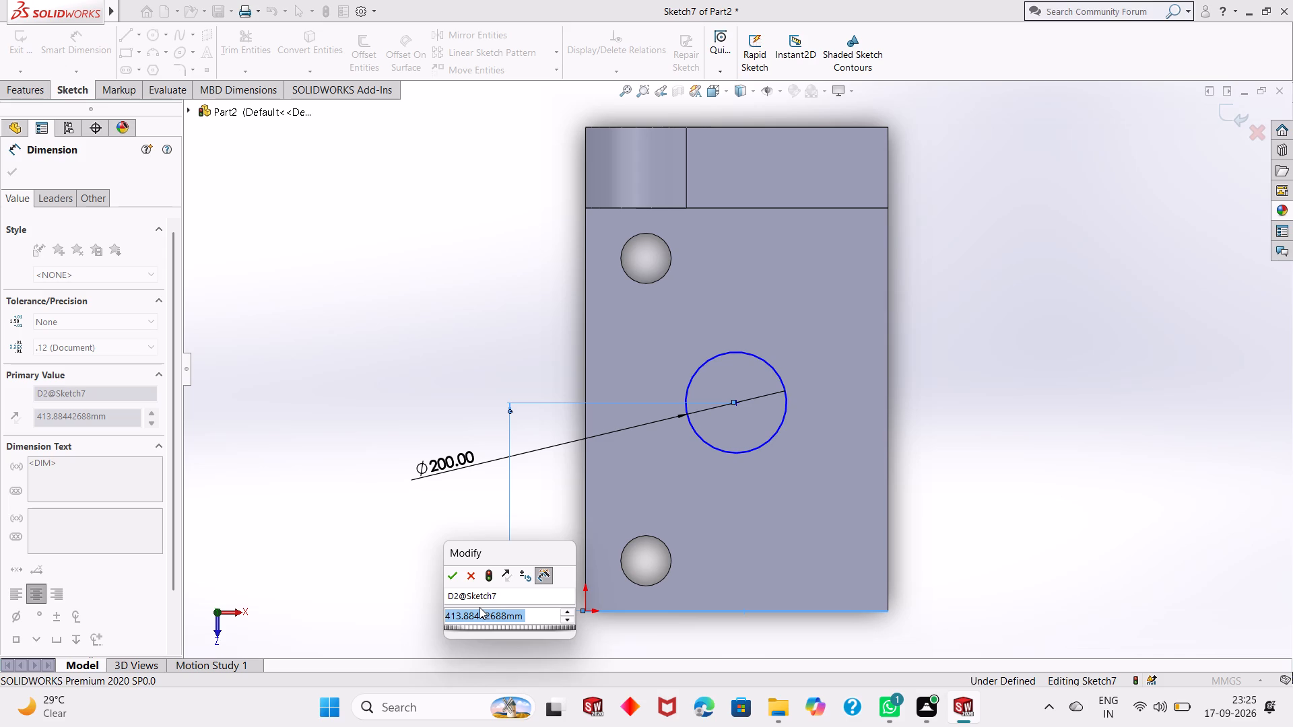
scroll(467, 573, down, 2)
scroll(527, 567, down, 1)
scroll(731, 483, down, 8)
scroll(720, 499, up, 3)
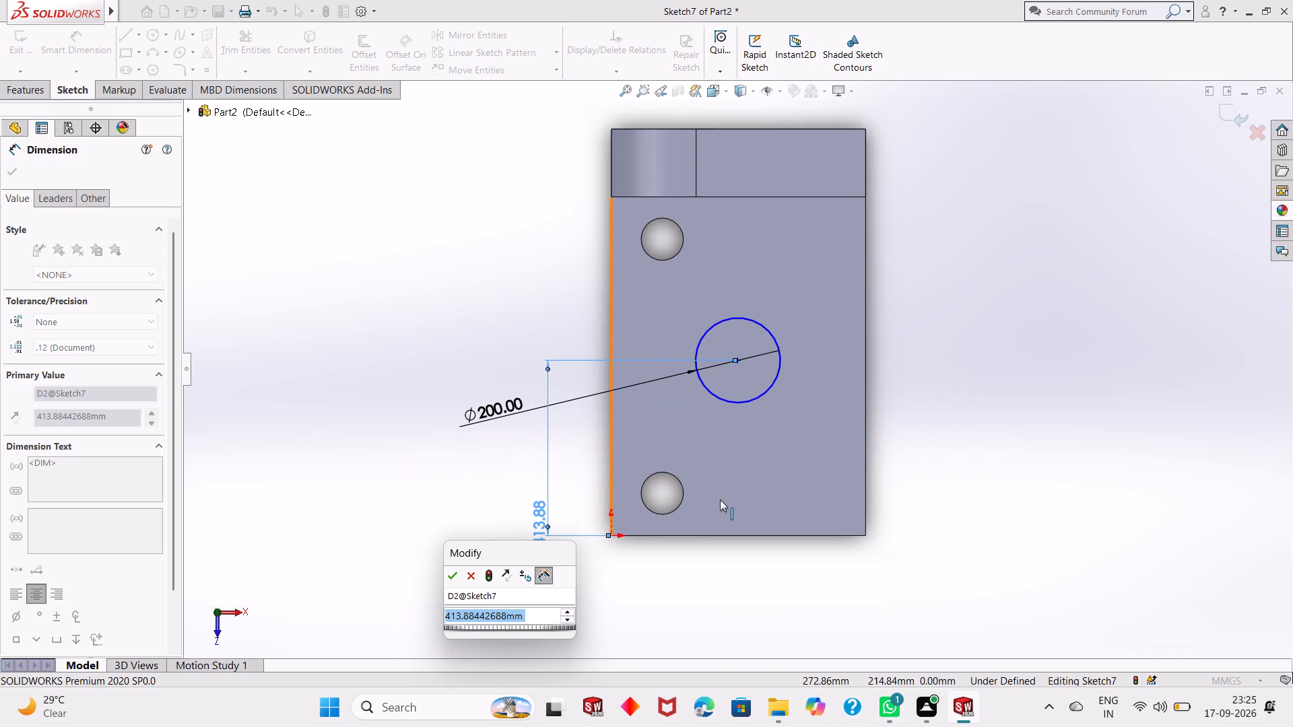
scroll(720, 499, up, 1)
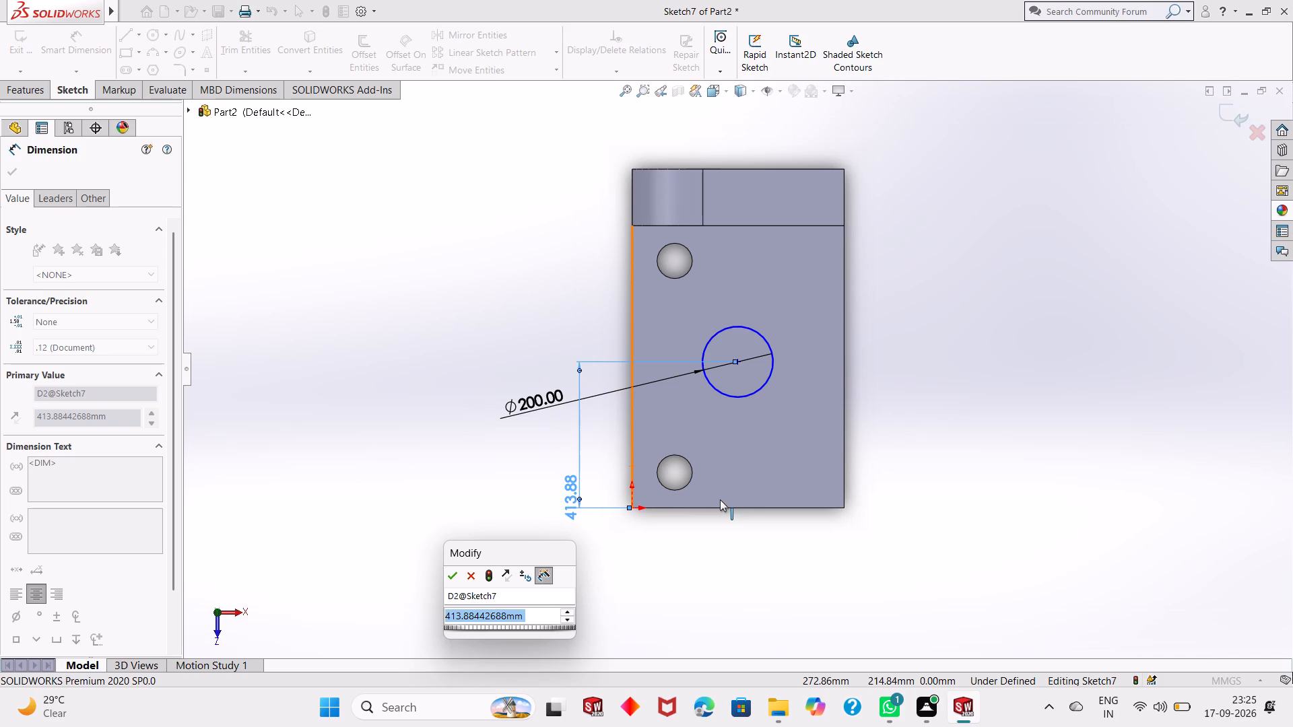
text(47)
key(5)
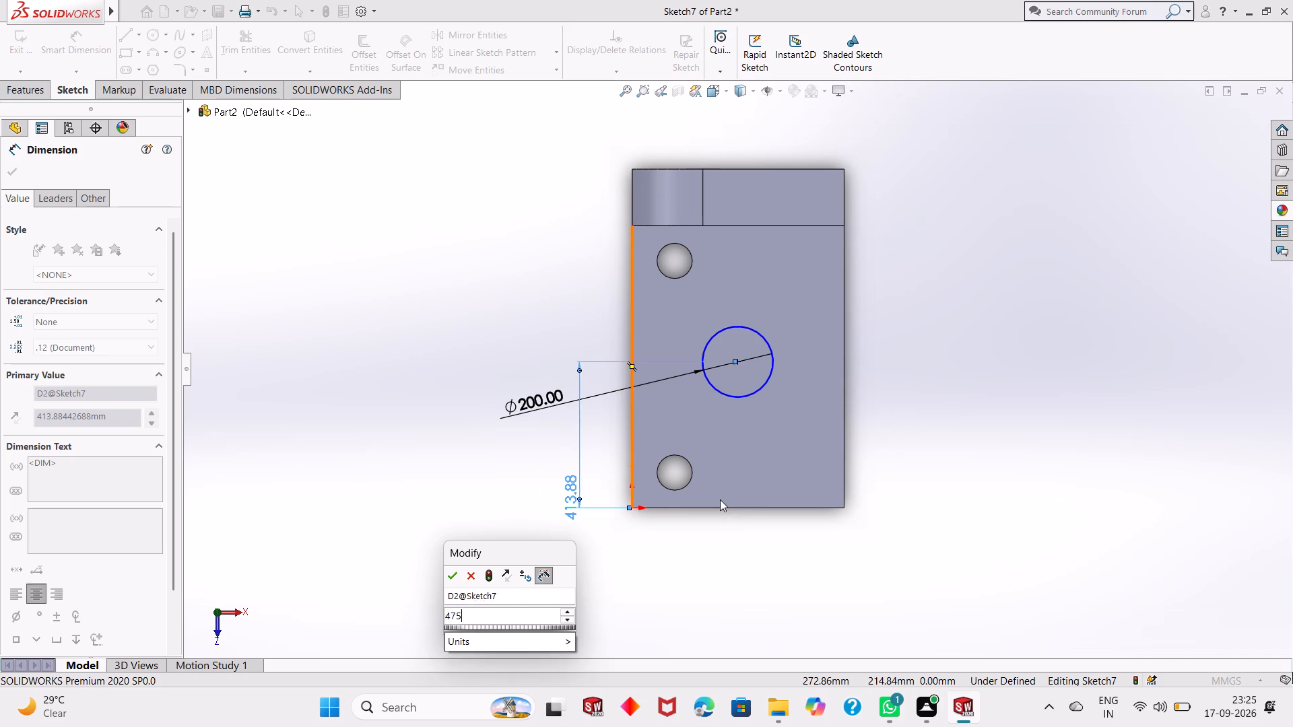
key(Return)
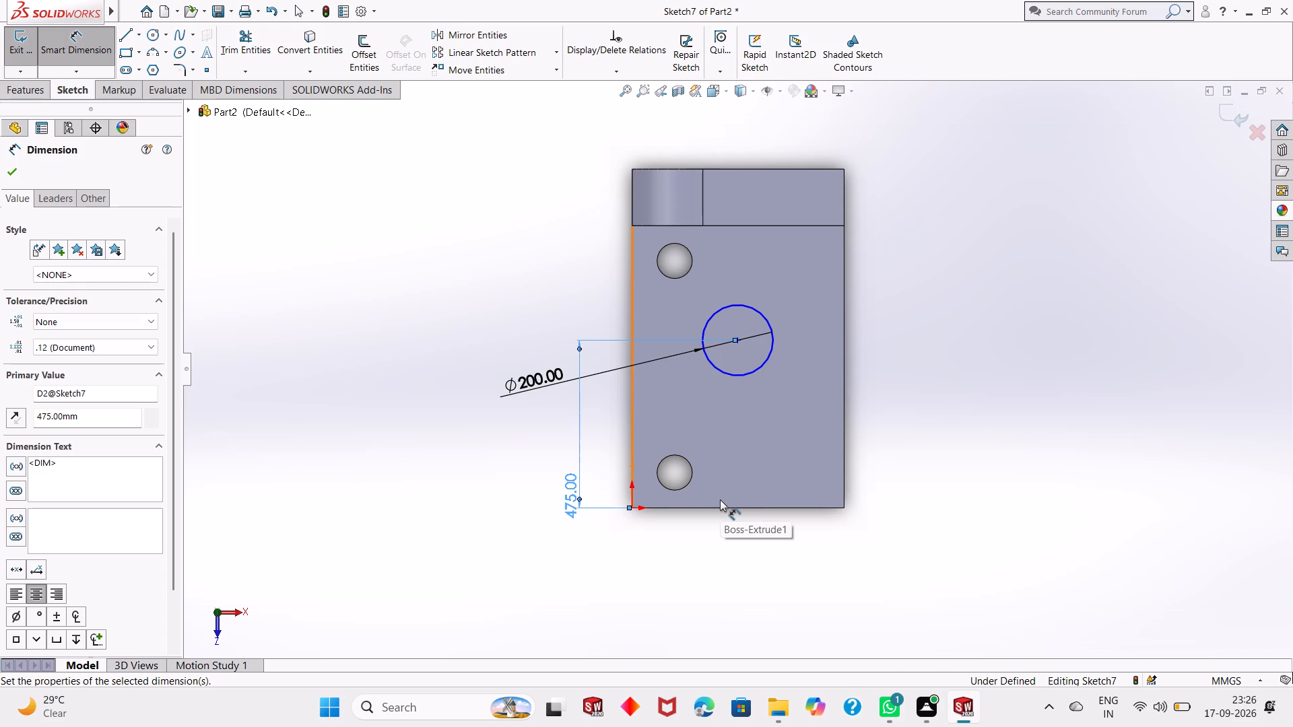
Change the circle centre's distance from the plate's front edge to 300 mm.
double_click(578, 505)
text(300)
key(Return)
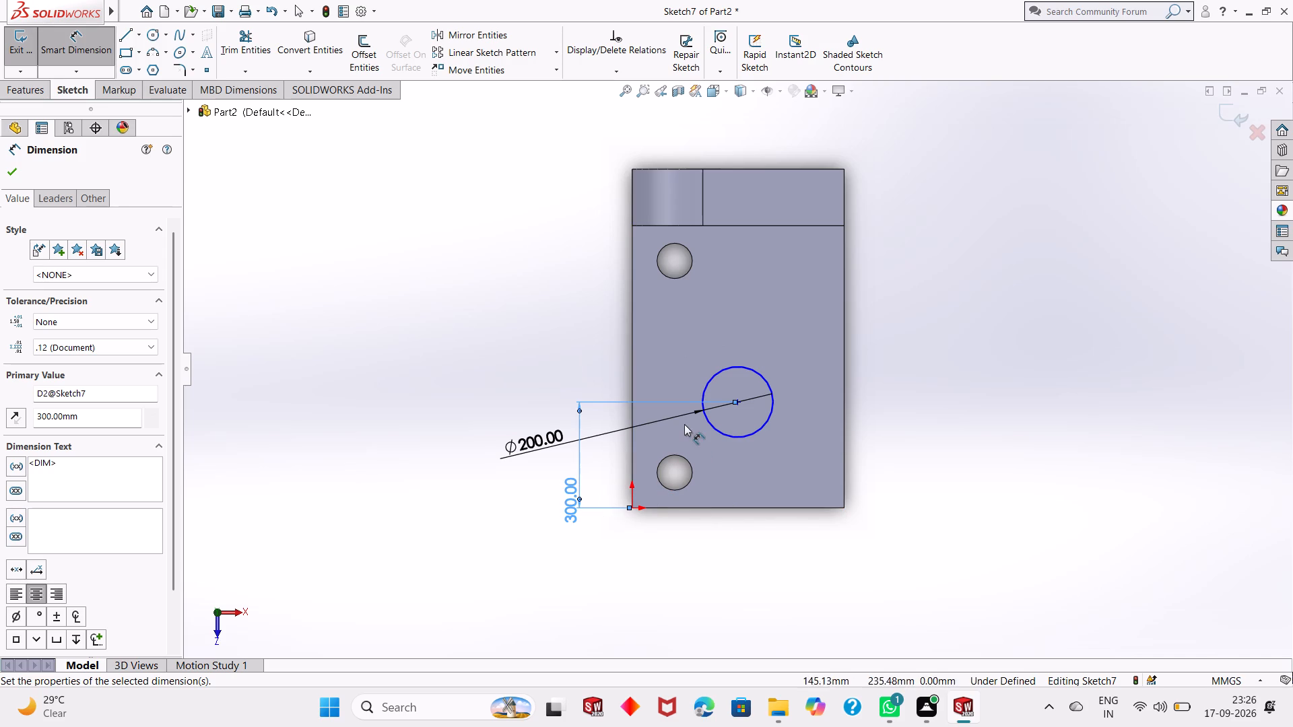
Dimension the circle centre's horizontal distance from the origin as 220 mm.
click(739, 400)
click(633, 508)
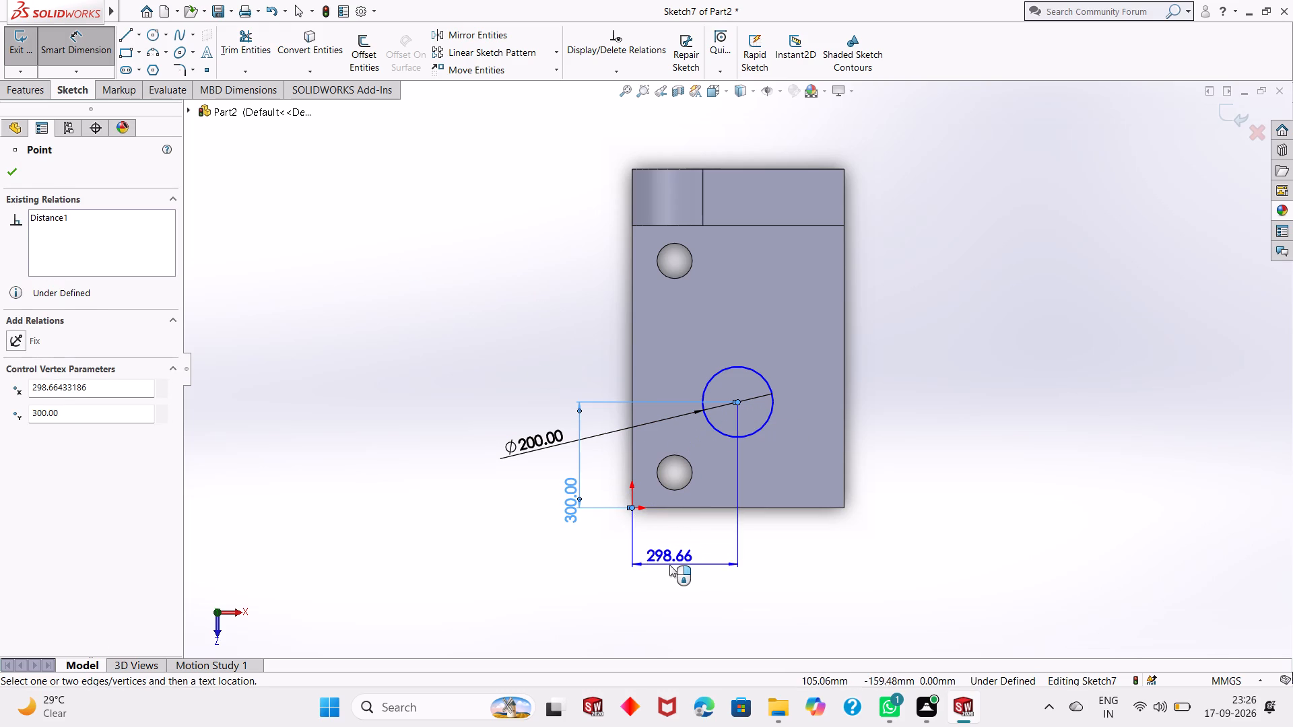
click(669, 565)
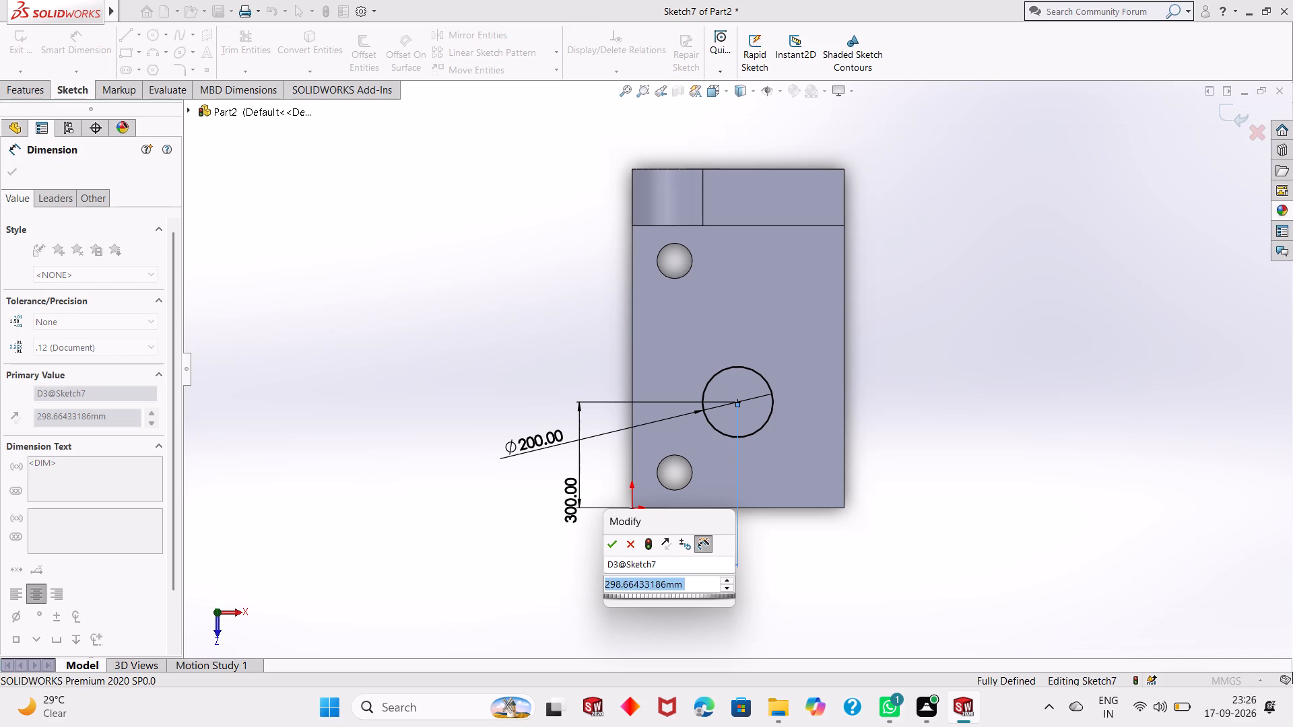
text(220)
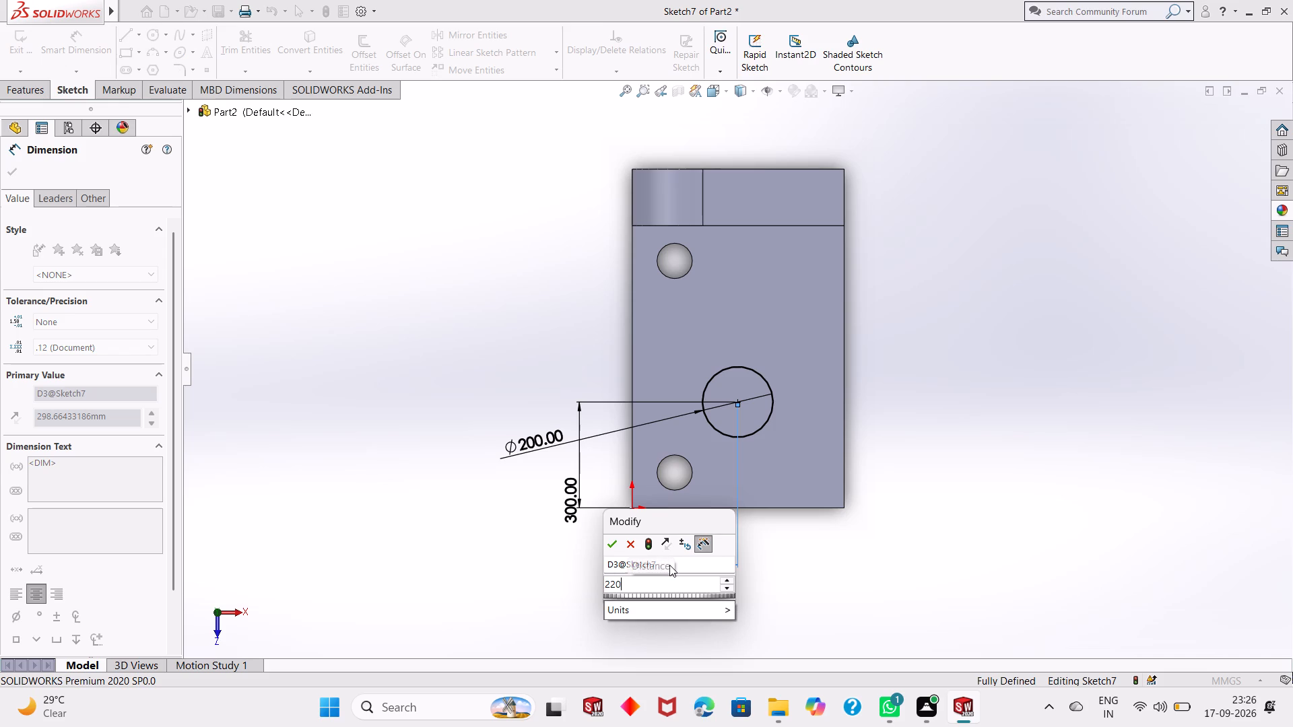
key(Return)
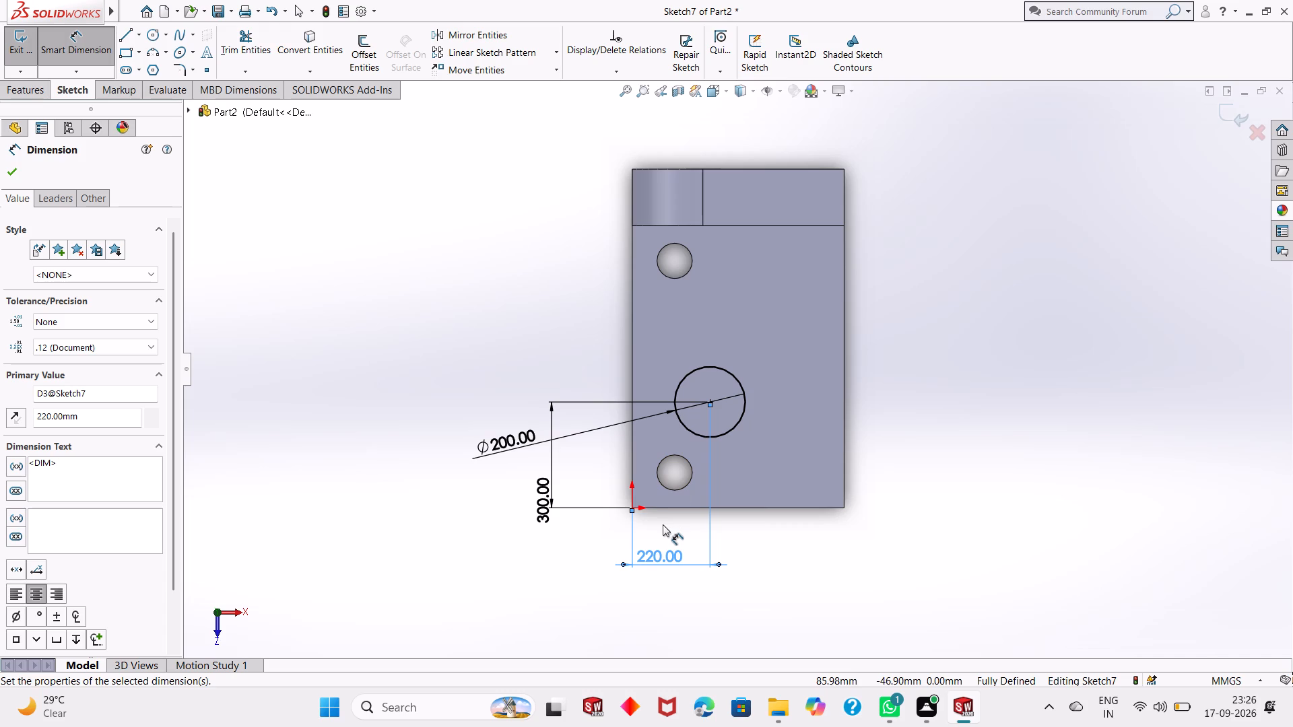
Change the circle centre's horizontal distance from the origin to 320 mm.
double_click(664, 557)
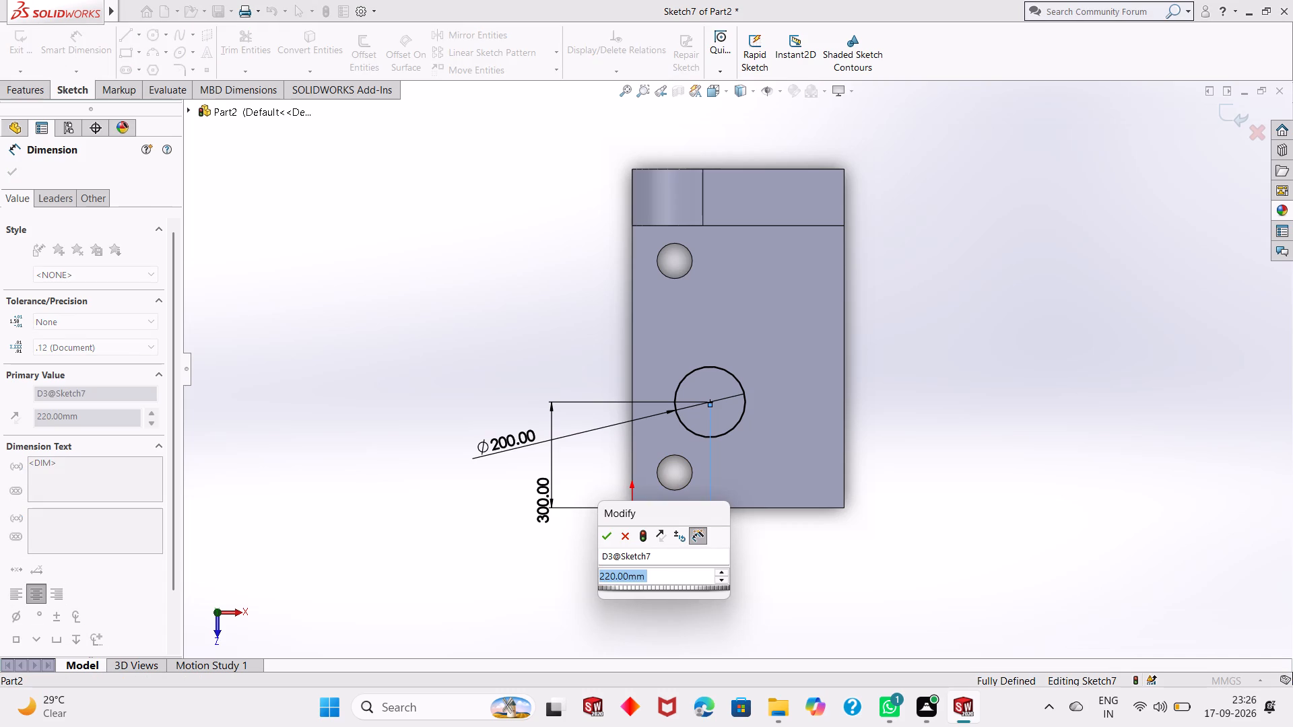
text(320)
key(Return)
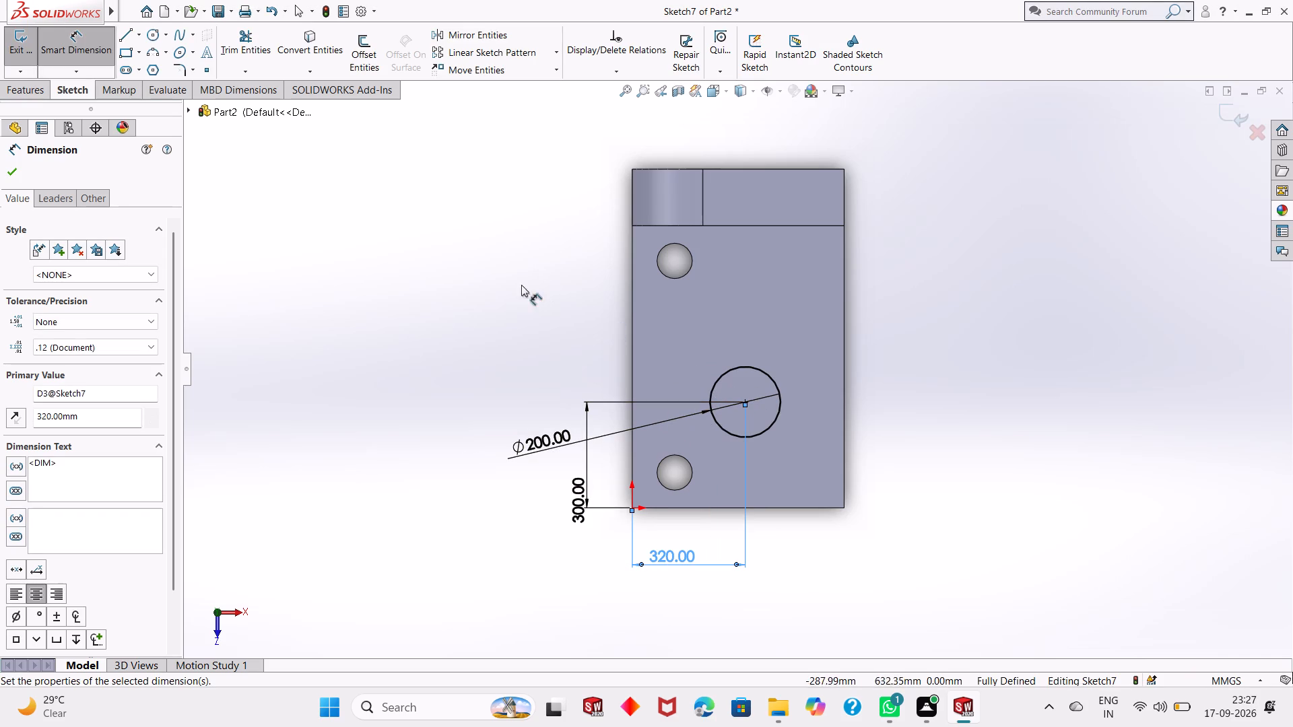
right_click(356, 290)
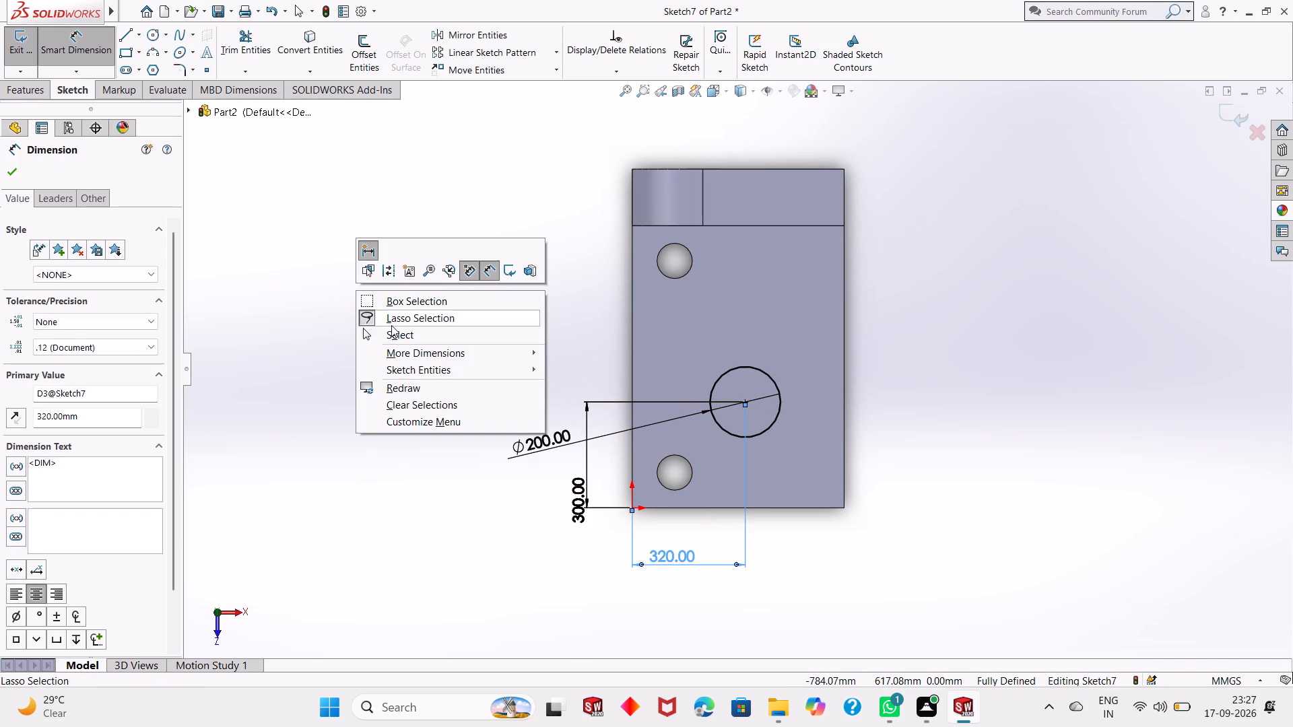
click(399, 335)
Sketch 300 mm lines from both sides of the circle to the plate's front edge, joined by a 200 mm line along that edge.
click(131, 33)
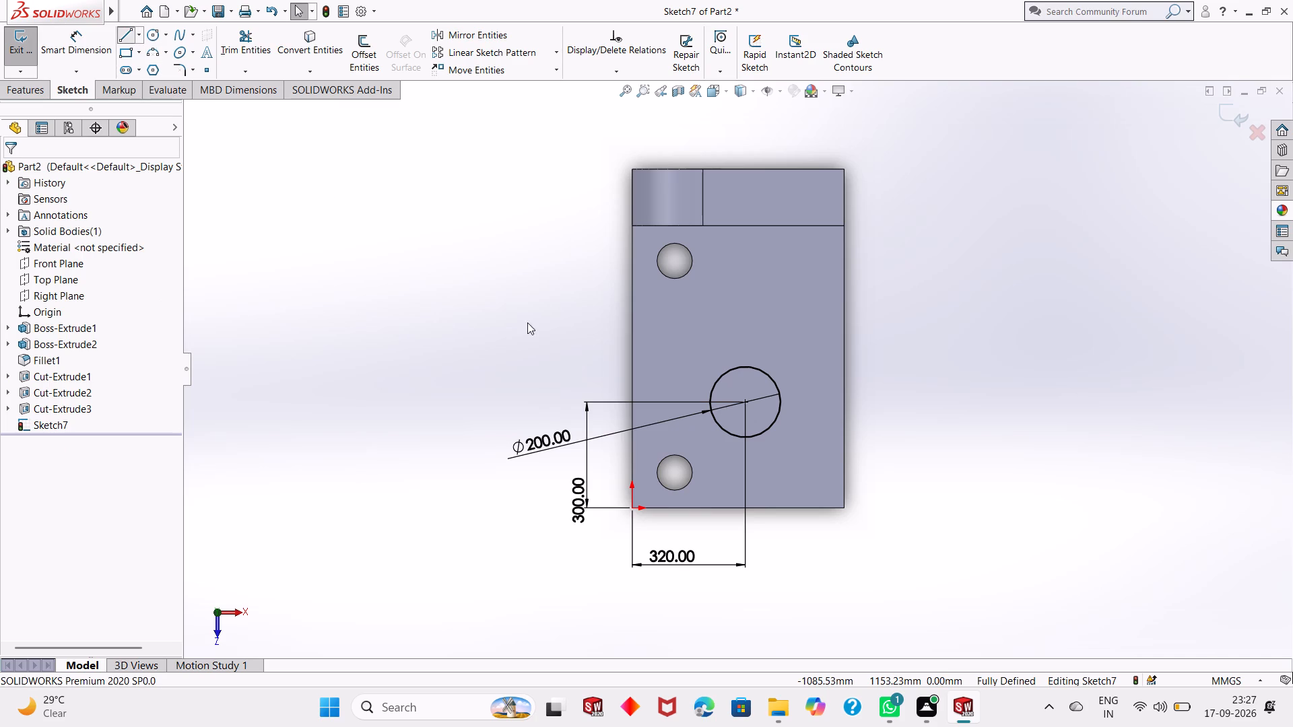
click(710, 401)
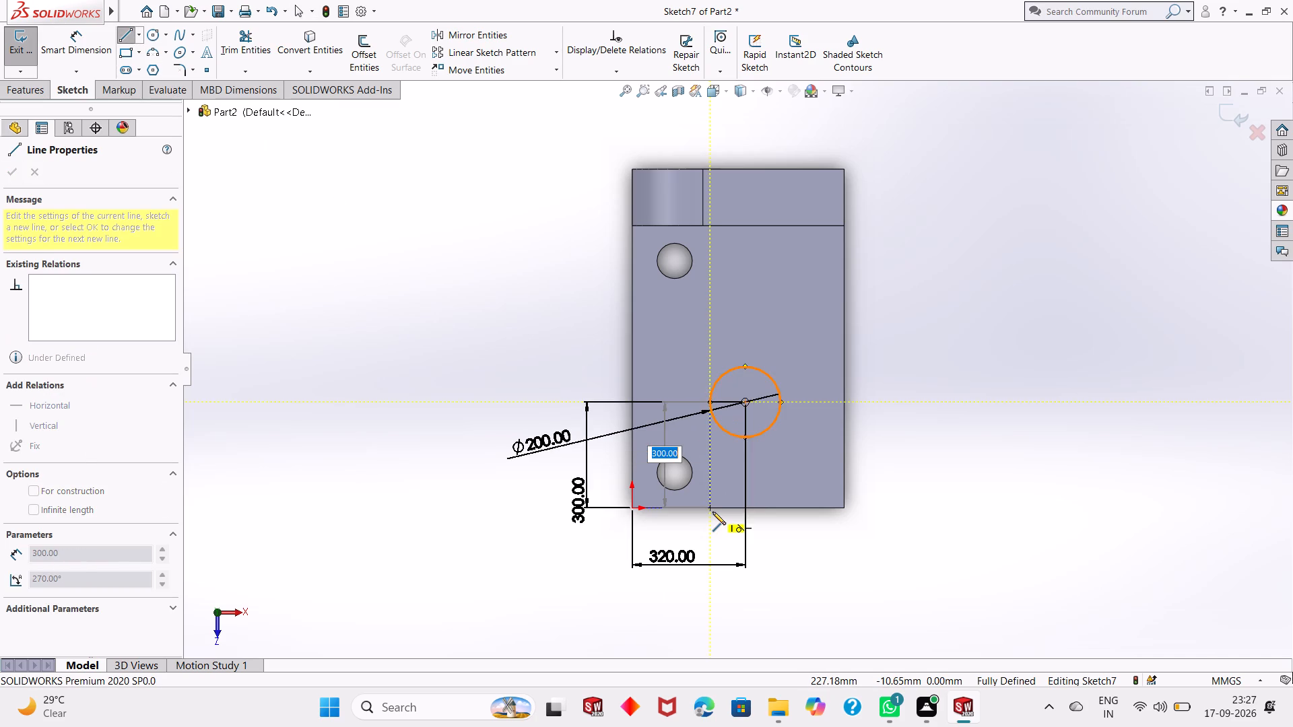
click(712, 512)
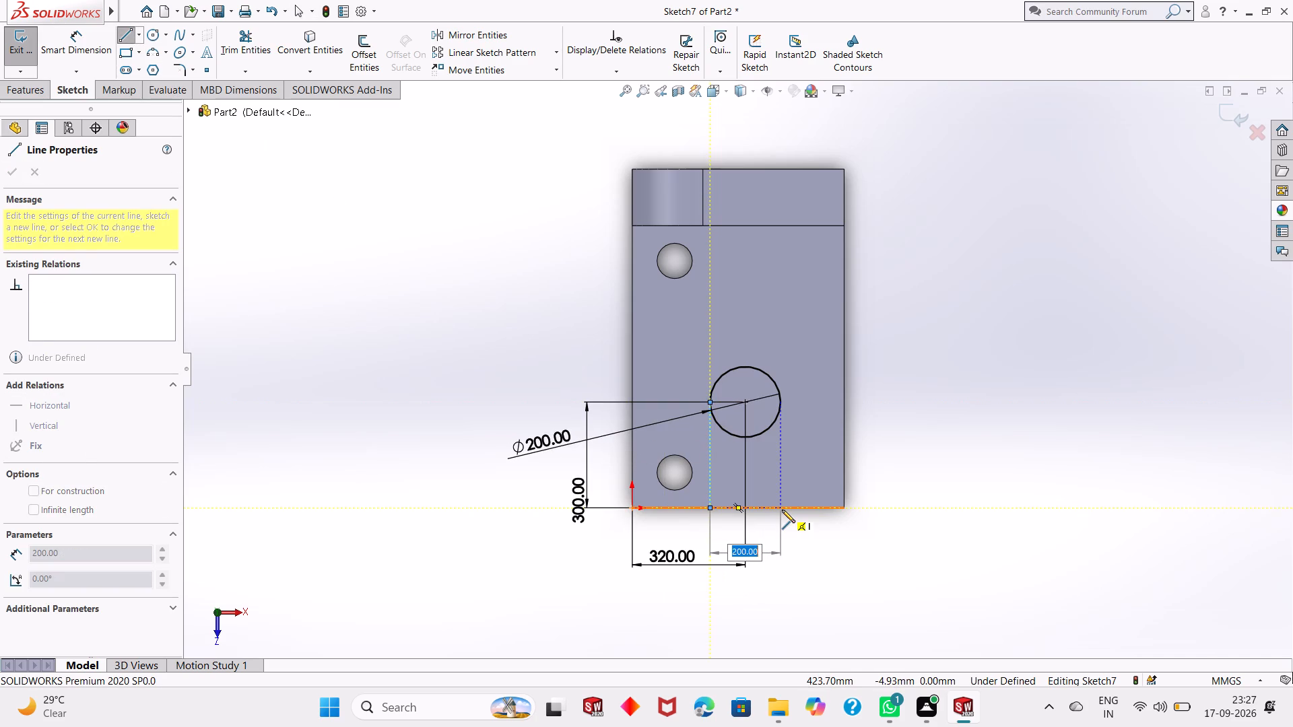
click(782, 510)
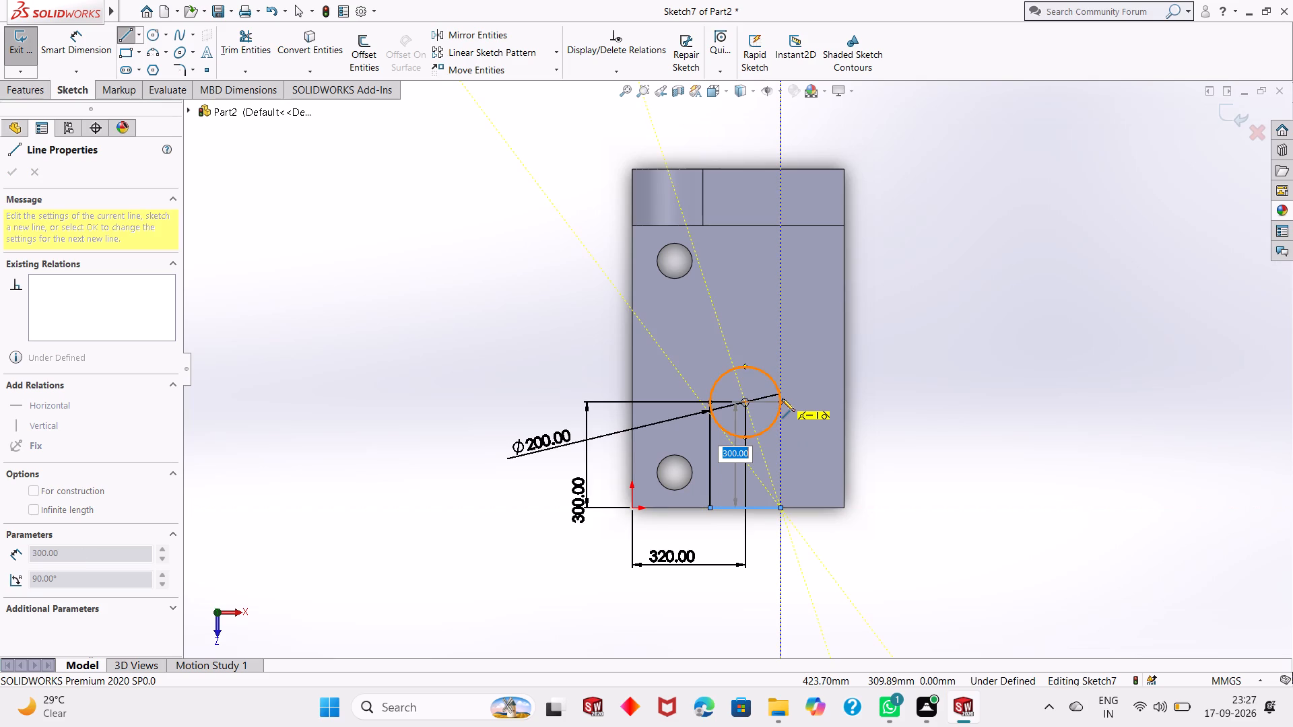
click(782, 399)
key(Escape)
key(Escape)
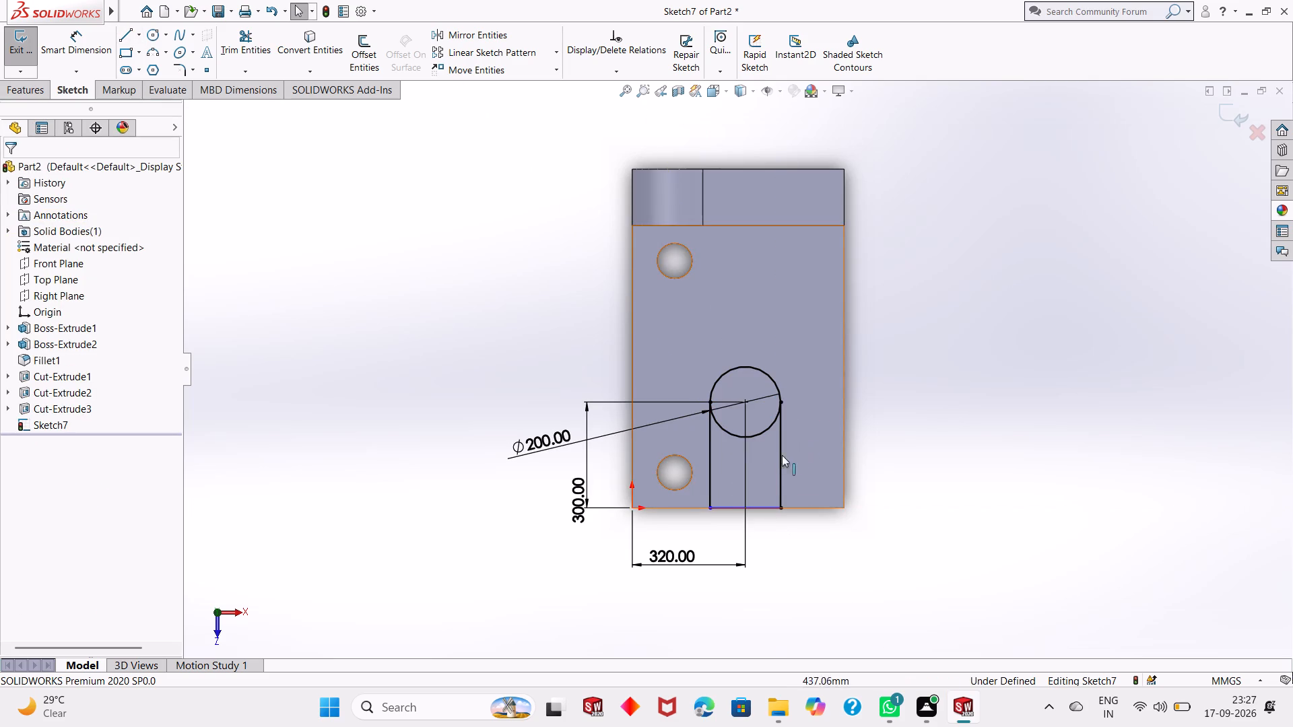
Trim away the circle's lower half to leave a round-ended slot profile open inside.
click(240, 55)
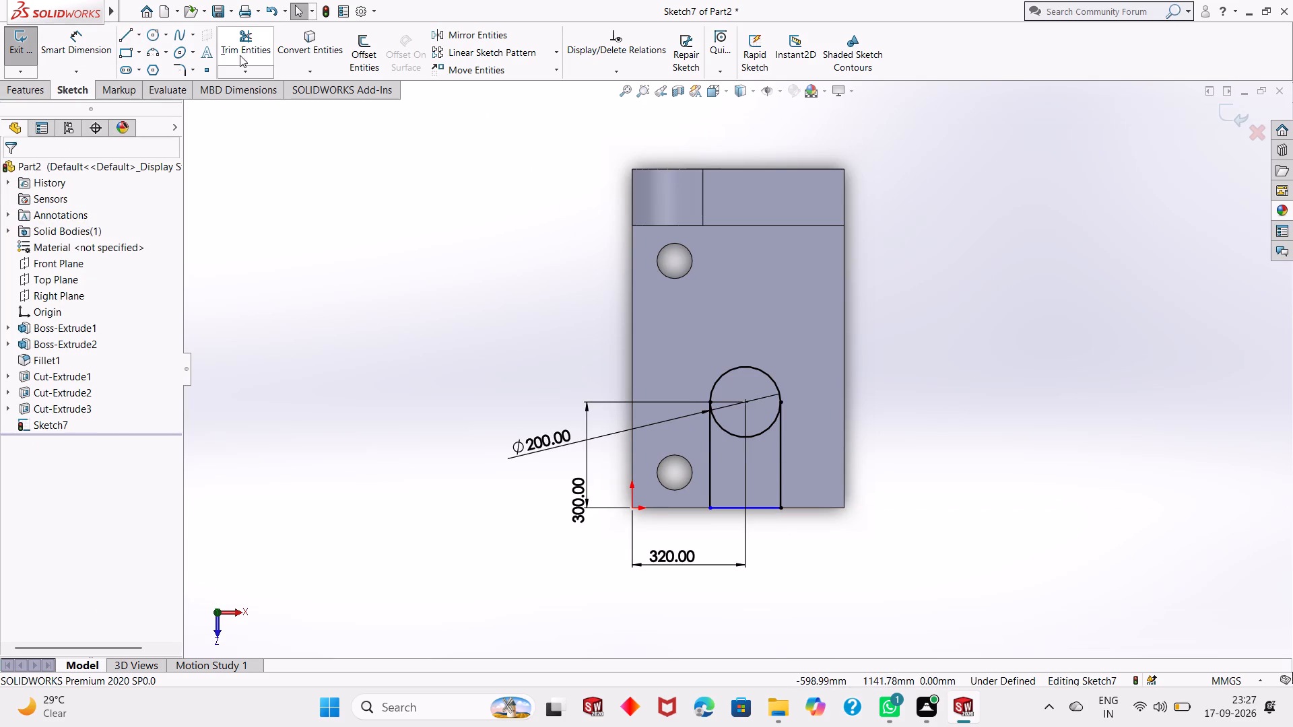
click(729, 433)
key(Escape)
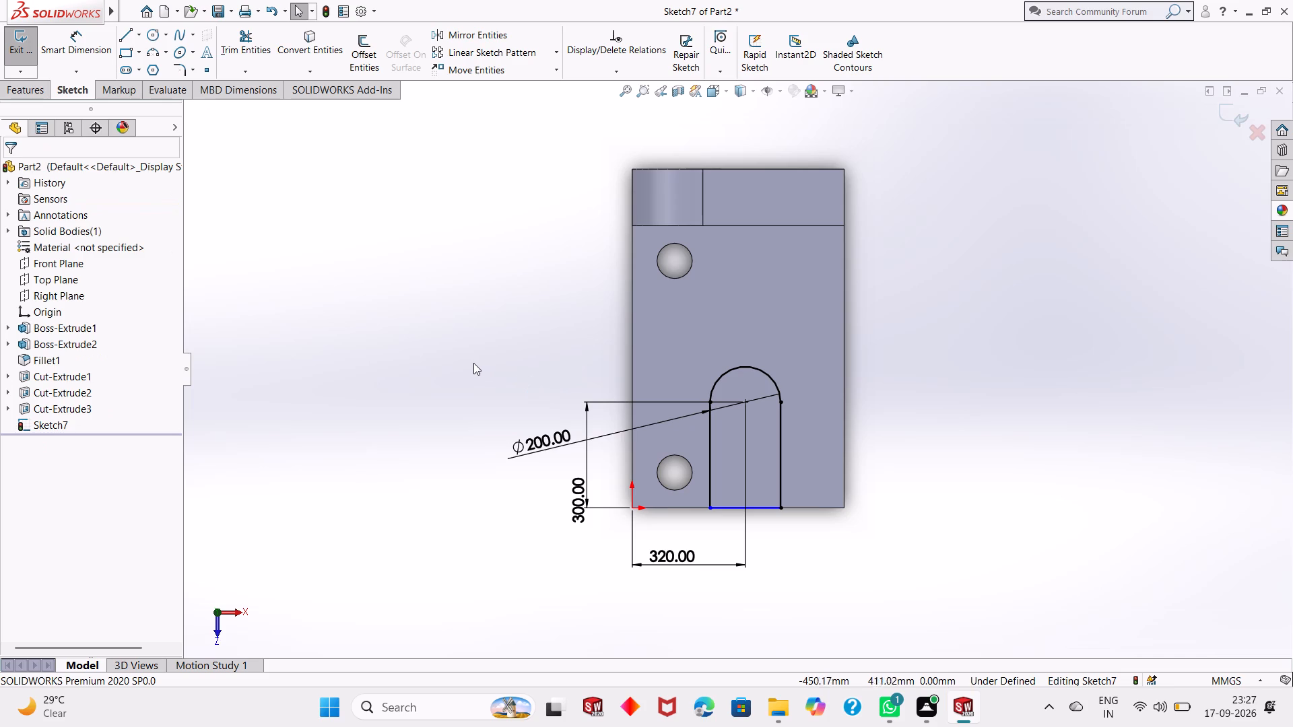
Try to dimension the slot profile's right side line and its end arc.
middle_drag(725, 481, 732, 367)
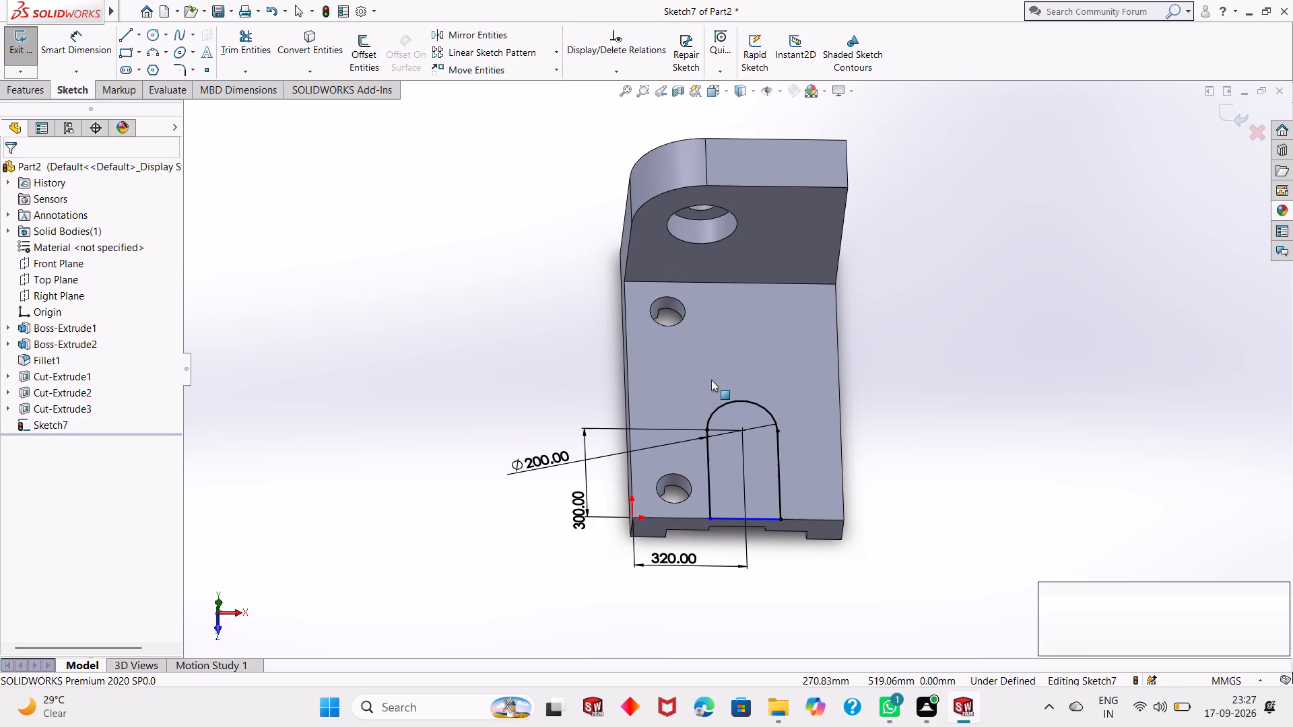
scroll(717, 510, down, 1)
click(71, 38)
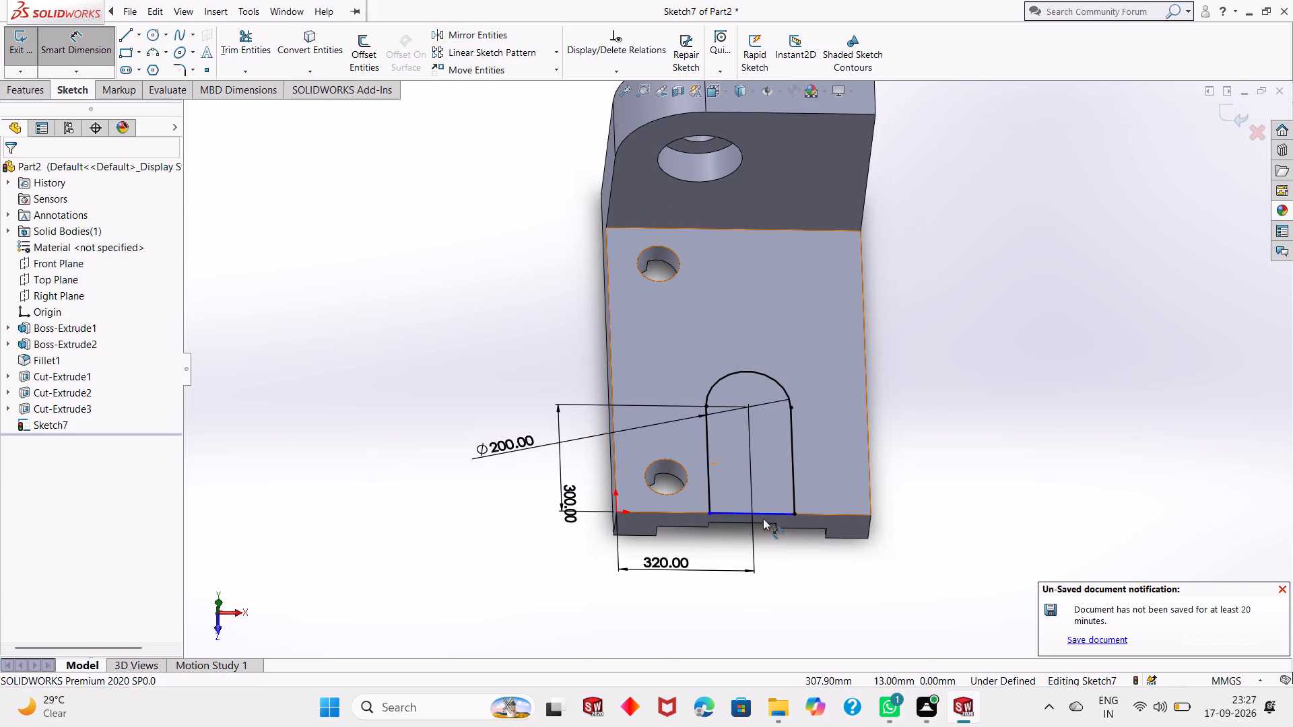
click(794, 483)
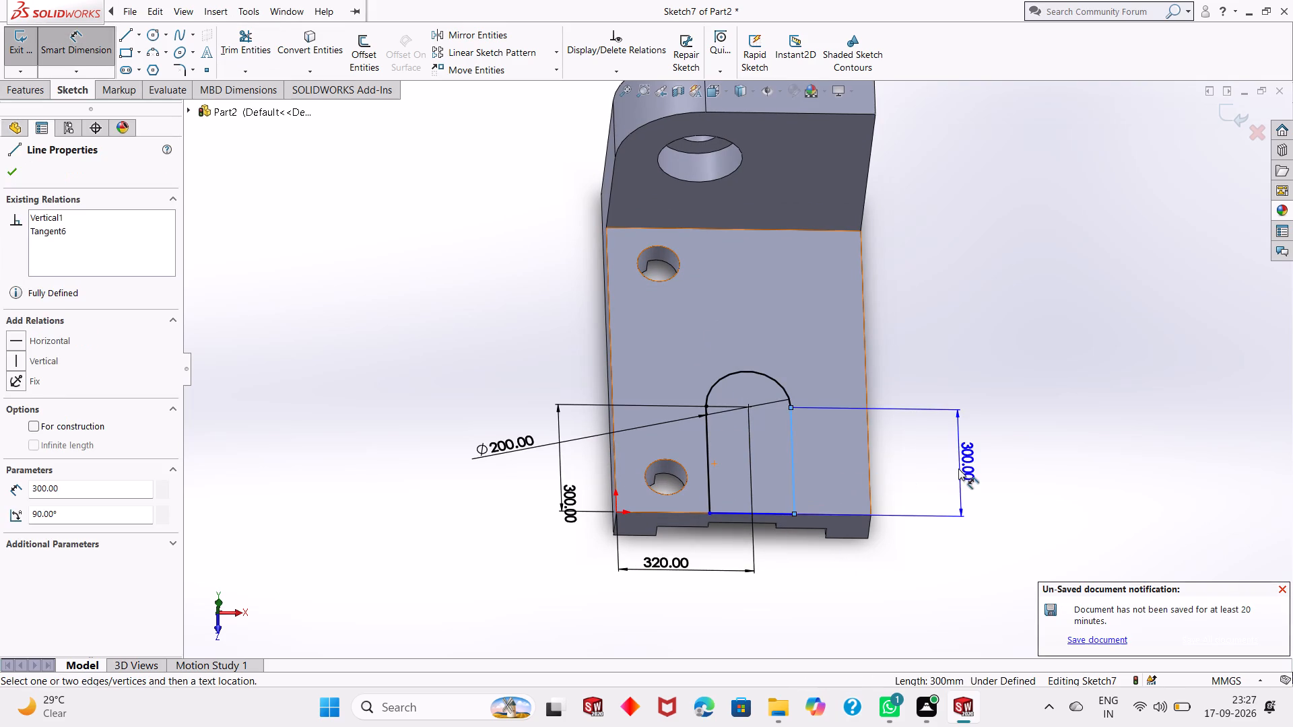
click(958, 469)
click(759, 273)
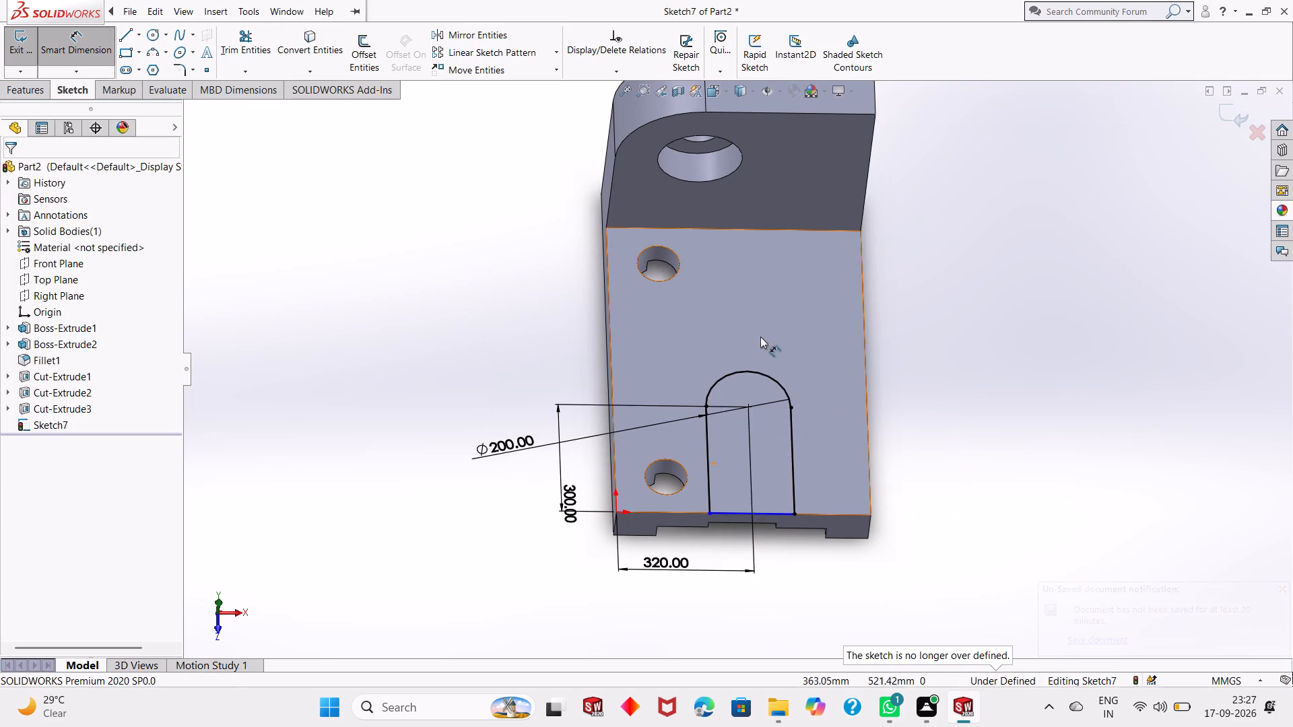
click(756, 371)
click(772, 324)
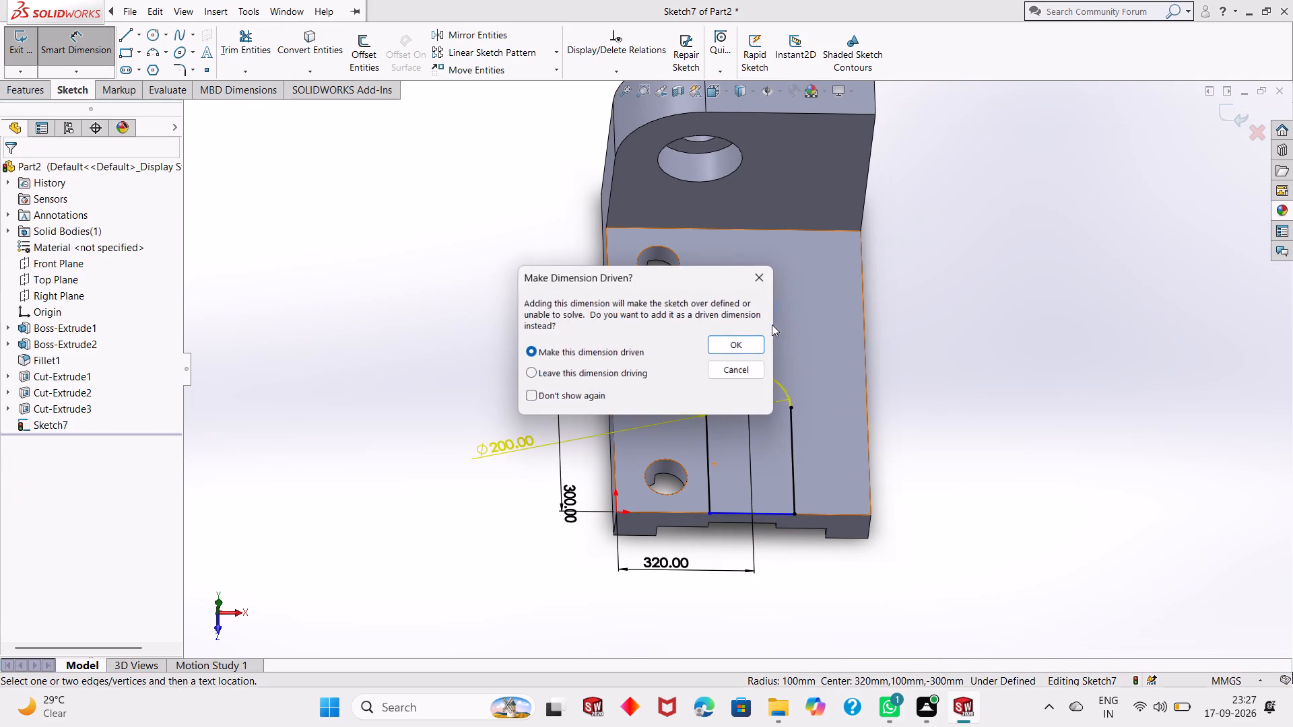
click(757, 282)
Dimension the slot profile's line on the plate's front edge at 200 mm.
click(766, 512)
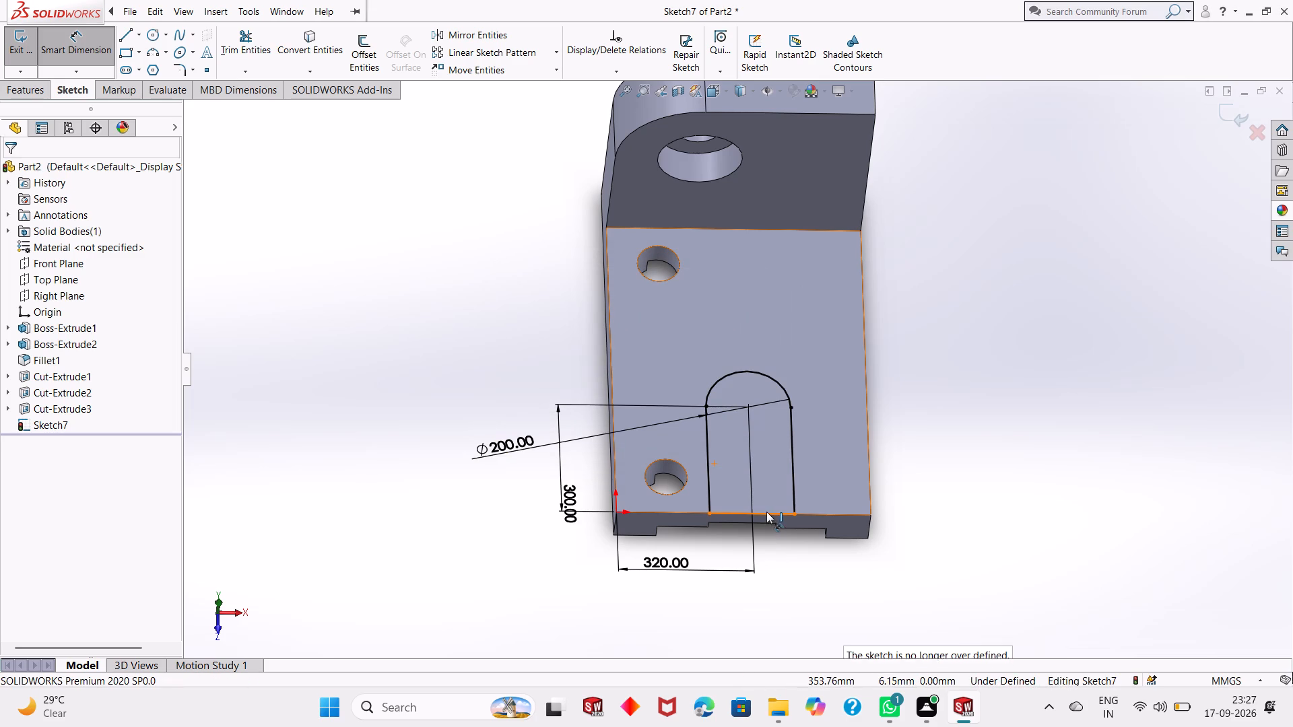
click(768, 573)
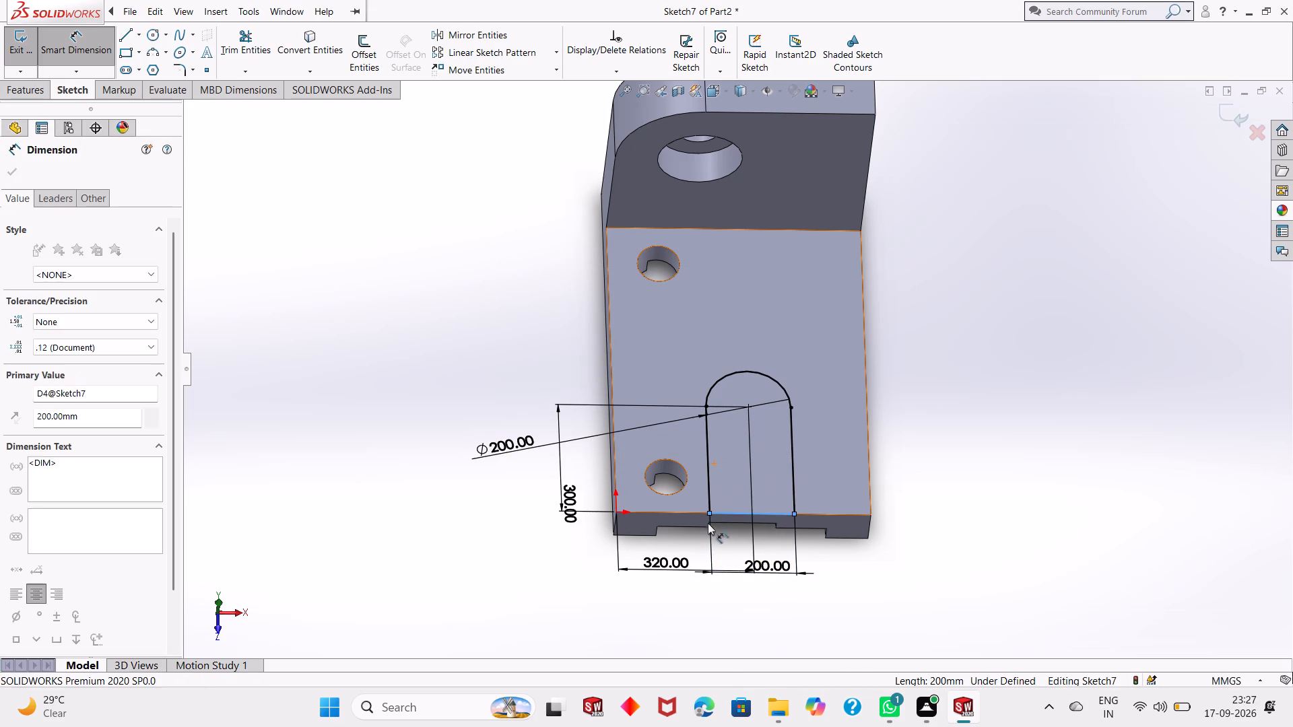
click(714, 551)
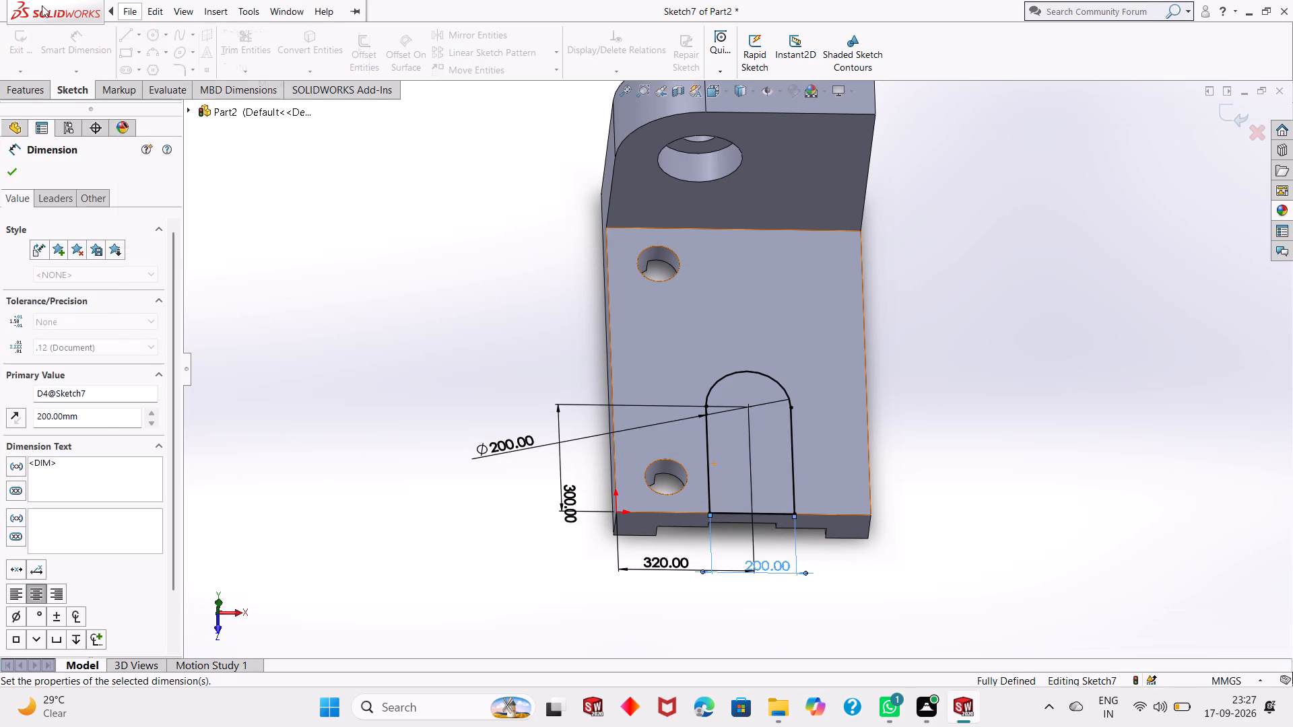
Cut the round-ended slot profile 30 mm deep into the base plate with a blind Extruded Cut.
click(41, 94)
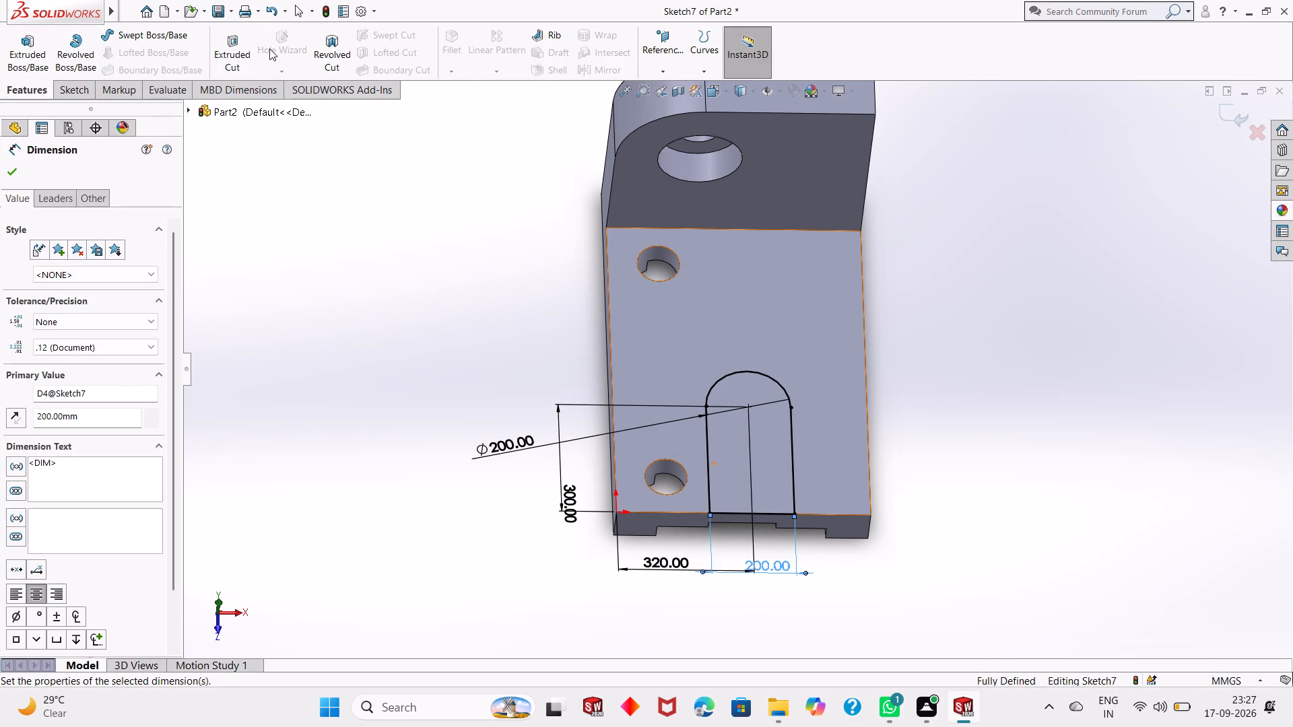
click(242, 48)
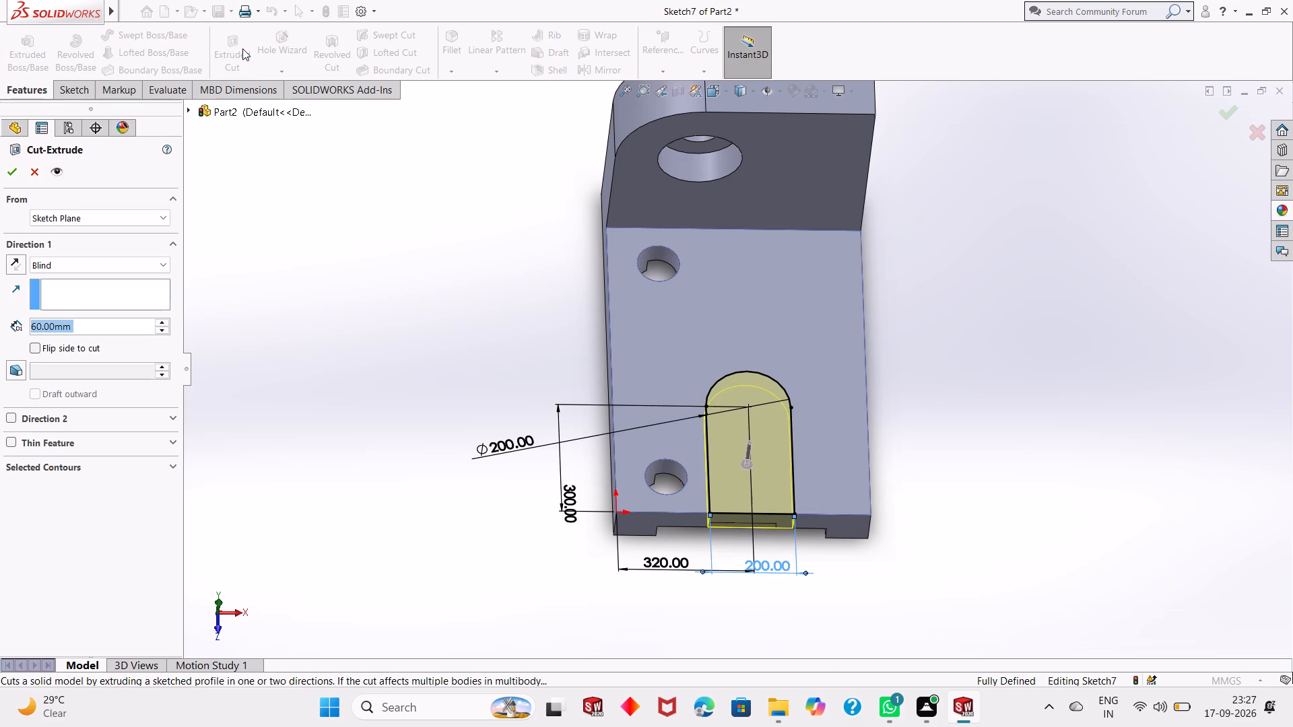
text(30)
key(Return)
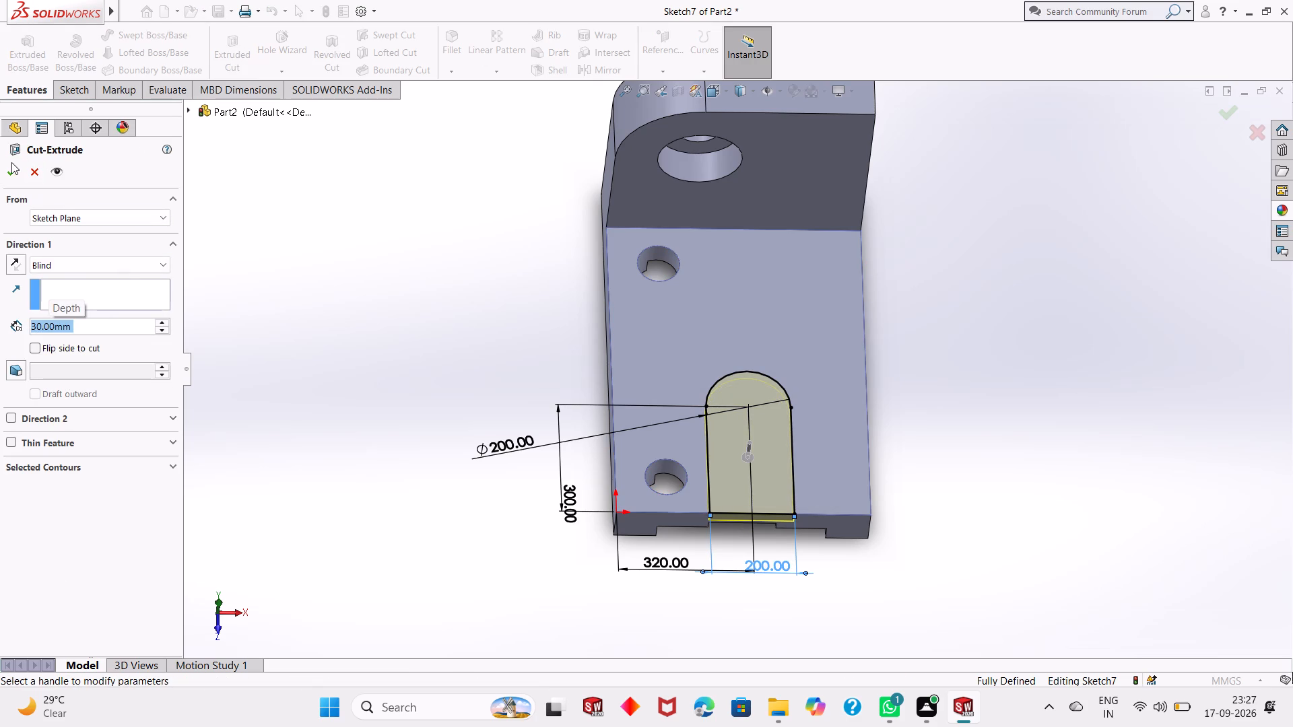
click(9, 166)
click(385, 347)
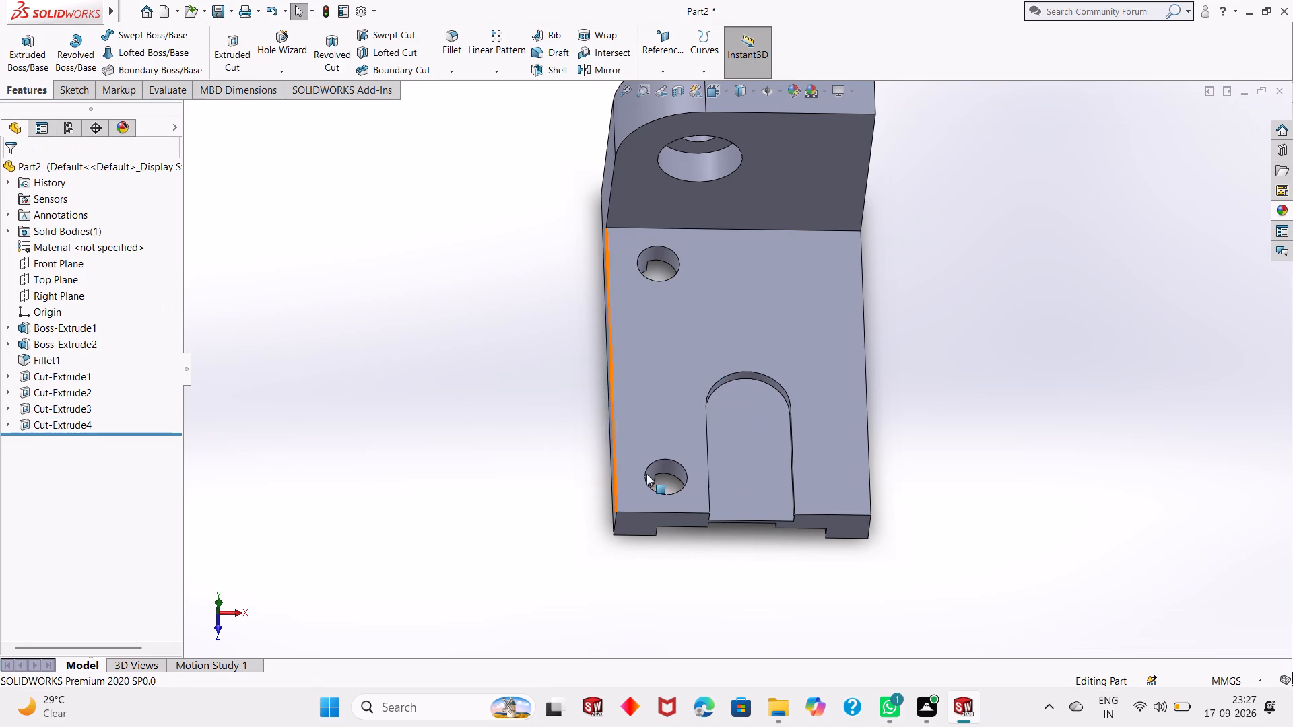
Sketch a circle about 94 mm in diameter on the slot floor, centred on the slot's round end.
middle_drag(653, 475, 669, 355)
scroll(671, 353, down, 1)
middle_drag(781, 451, 783, 460)
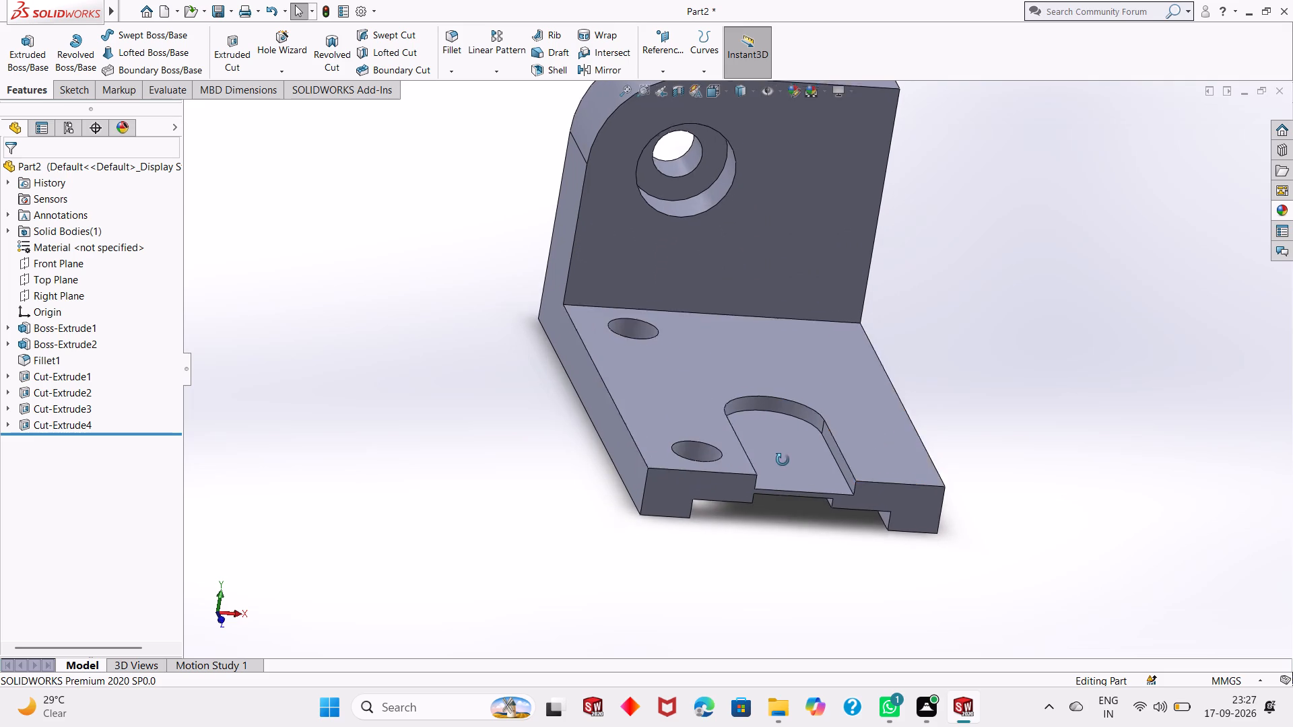
middle_drag(783, 460, 760, 487)
click(772, 437)
click(831, 399)
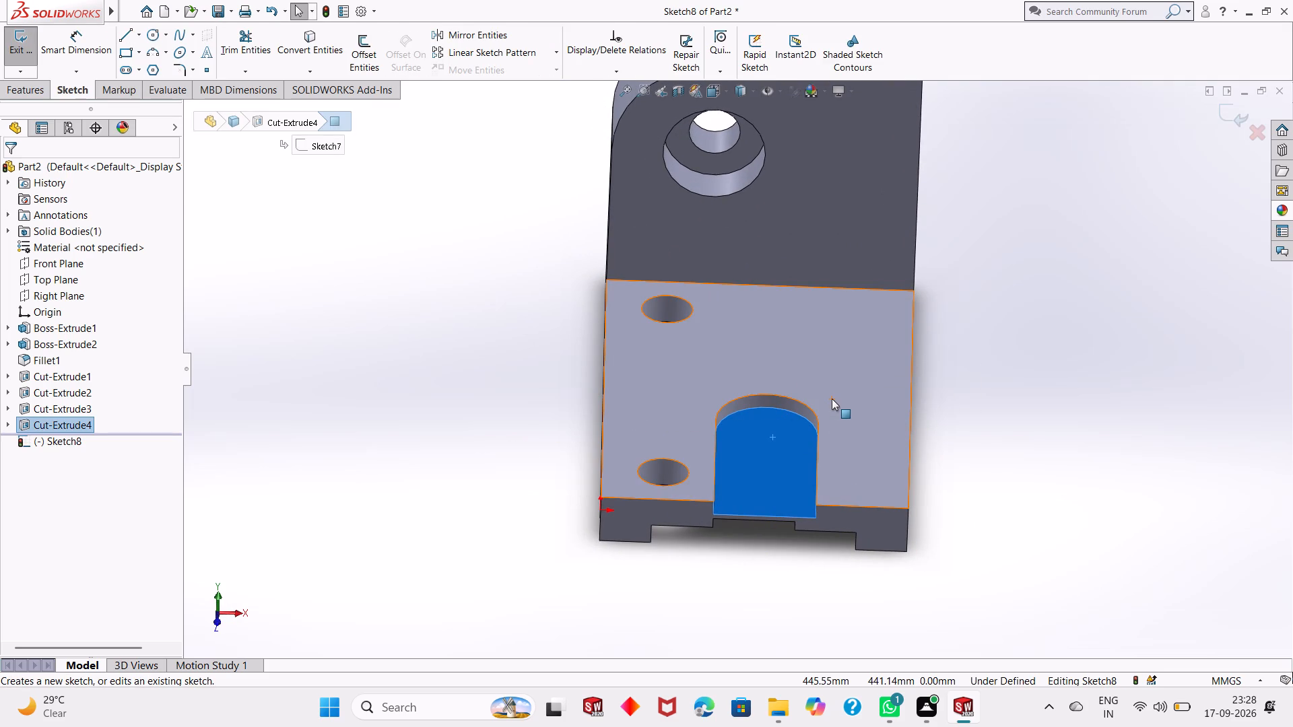
key(ctrl+8)
key(Escape)
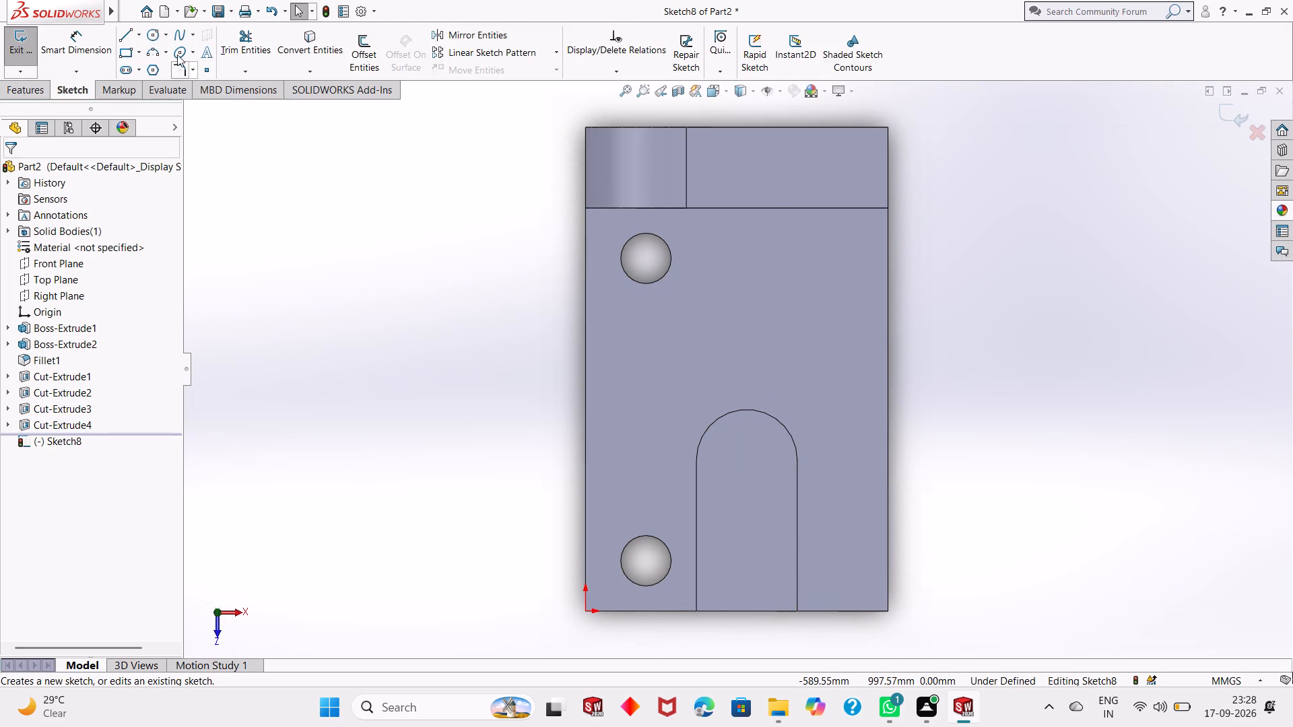
click(151, 34)
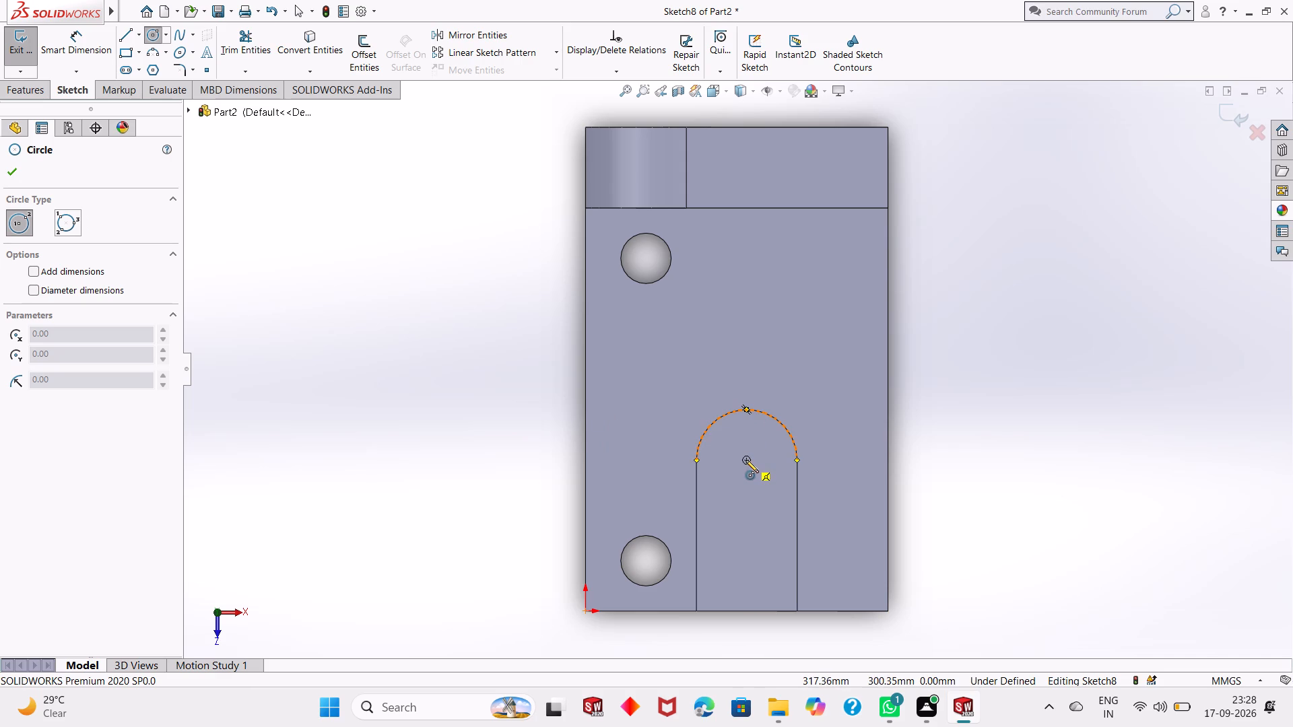
click(745, 460)
click(758, 439)
key(Escape)
key(Escape)
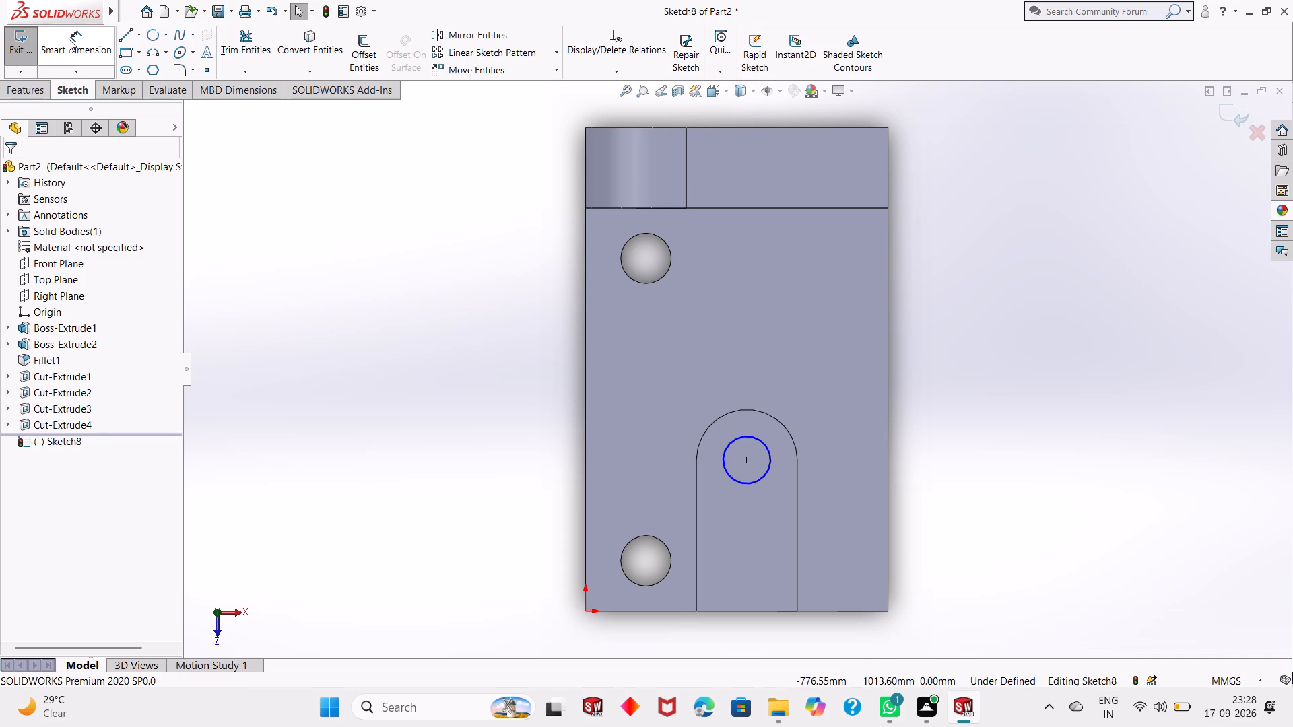
Dimension the circle on the slot floor at 85 mm diameter.
click(53, 41)
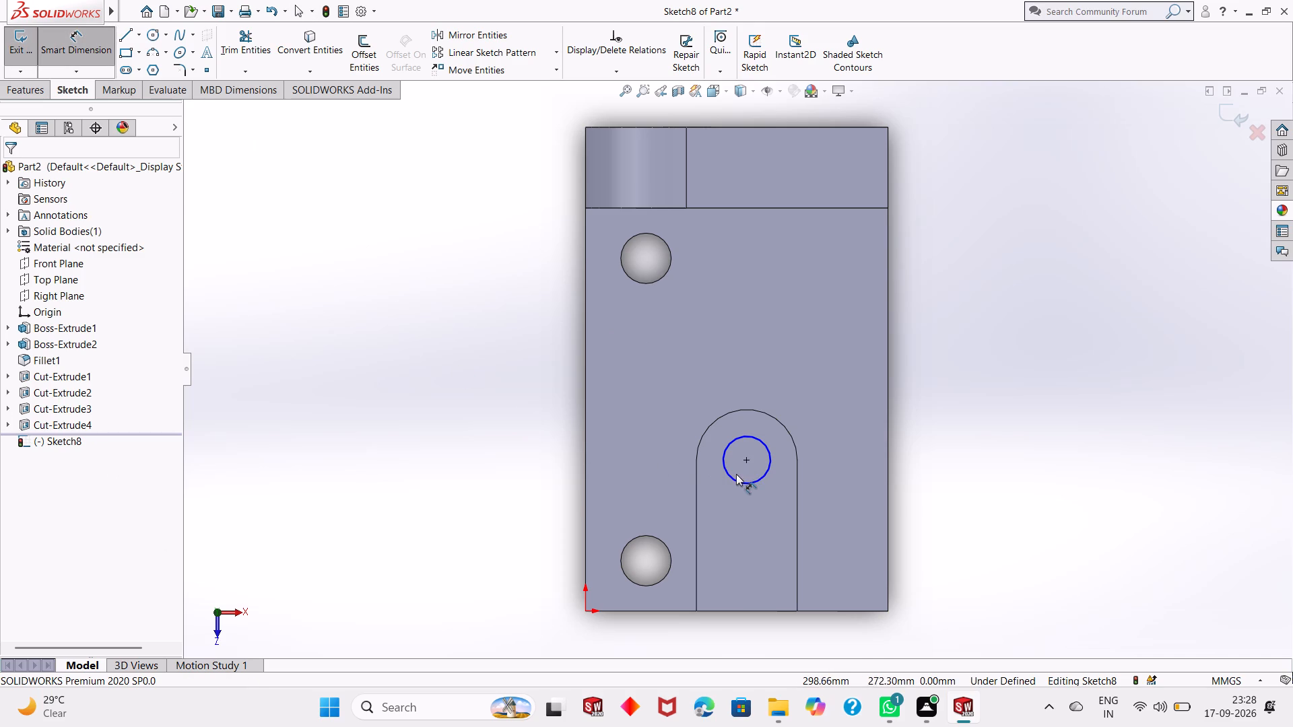
click(733, 477)
click(416, 559)
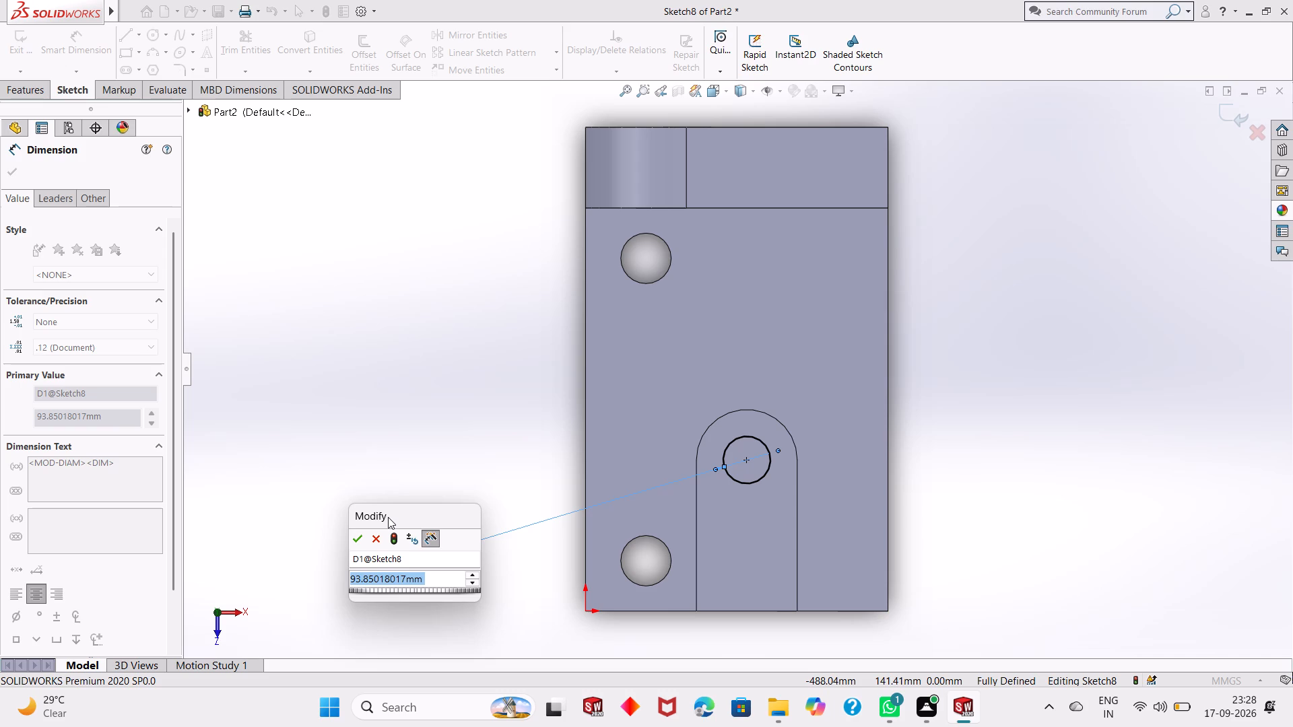
text(85)
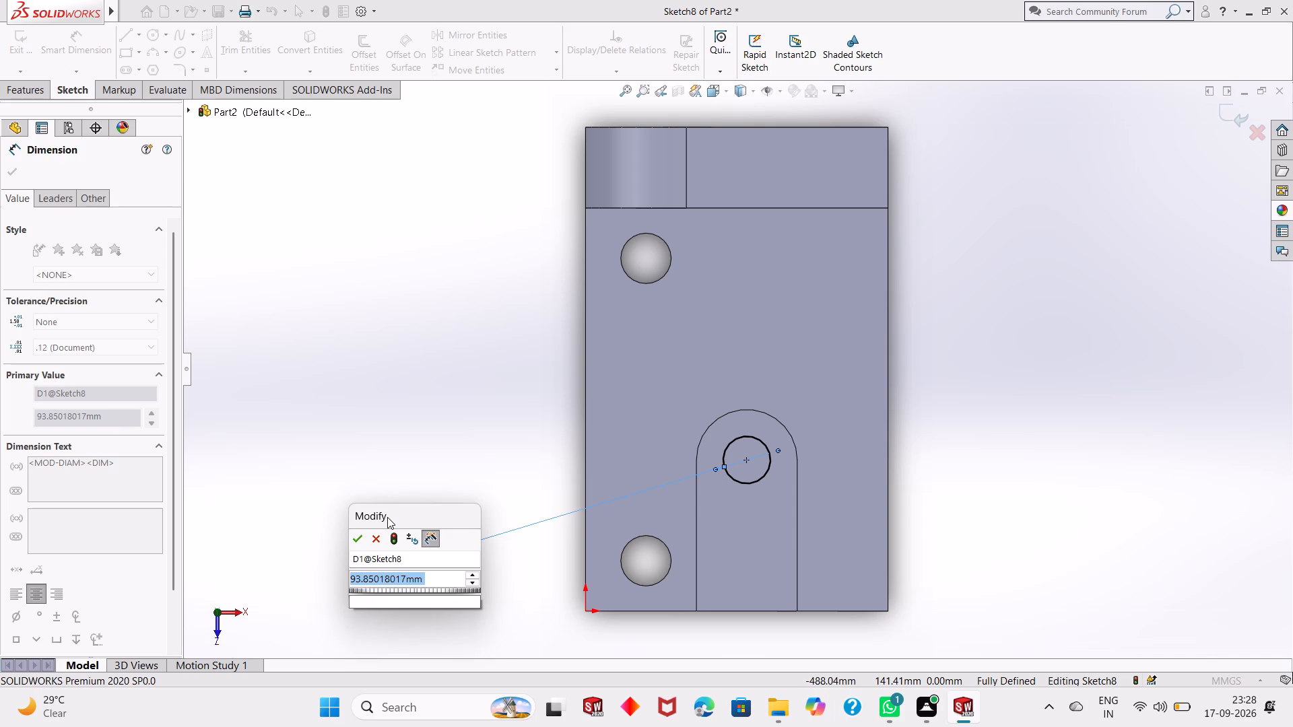
key(Return)
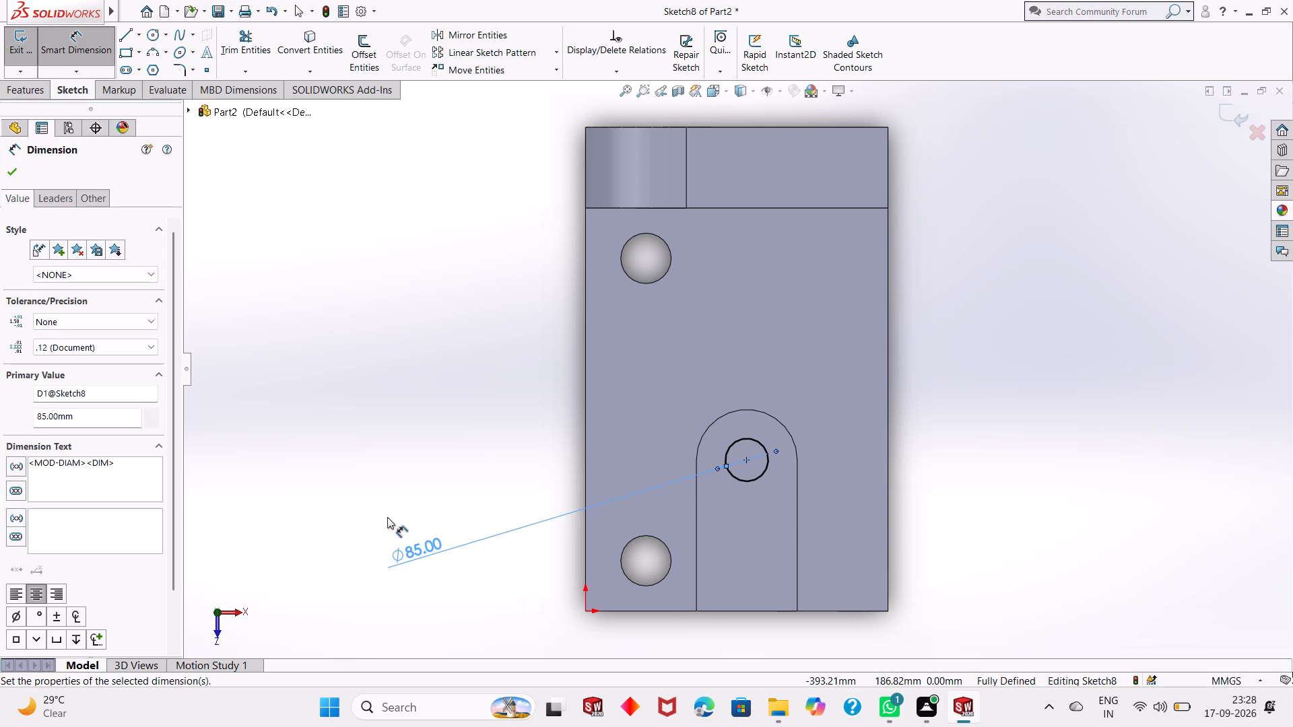
scroll(387, 518, down, 4)
scroll(387, 519, up, 2)
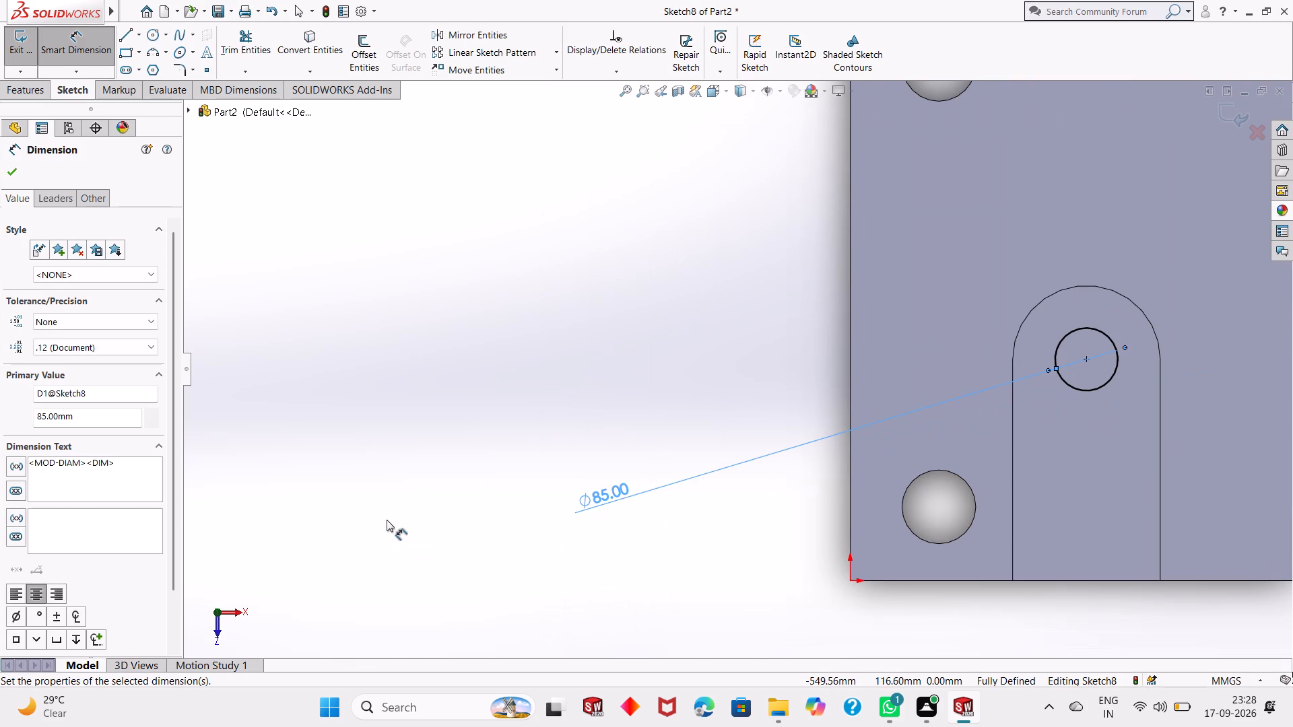
scroll(387, 520, up, 1)
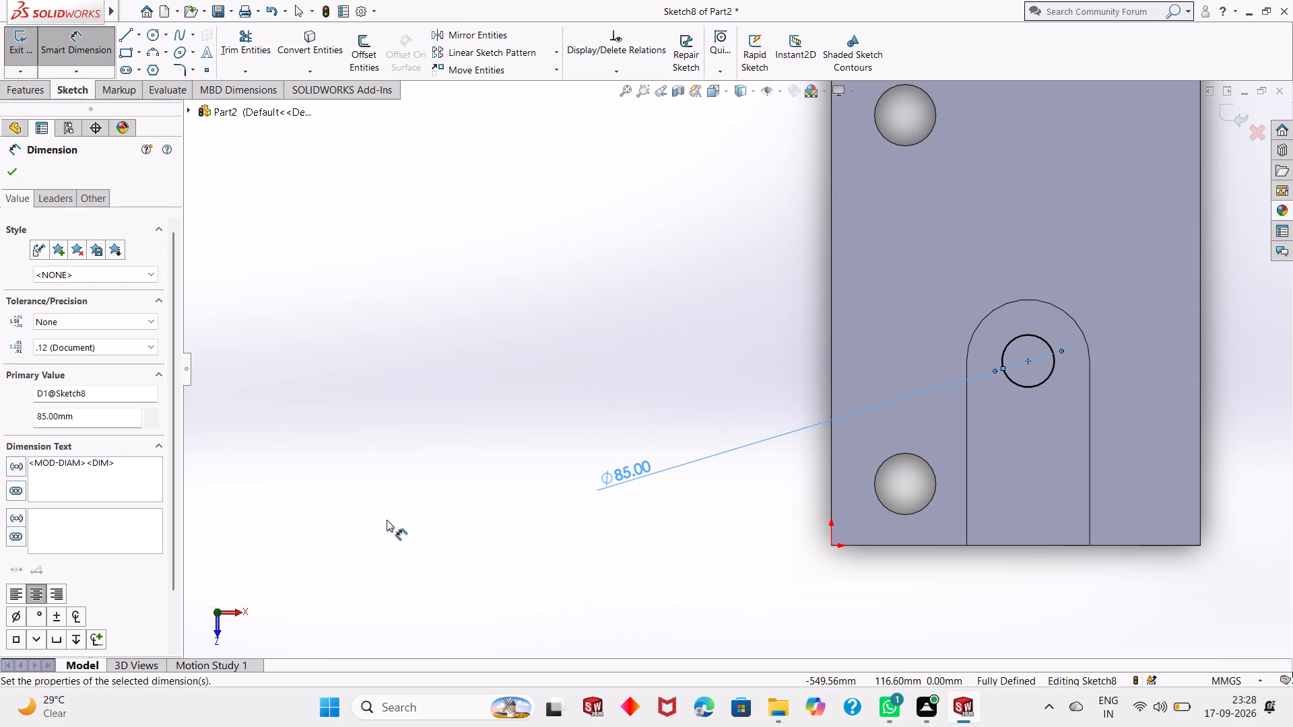
scroll(385, 520, up, 2)
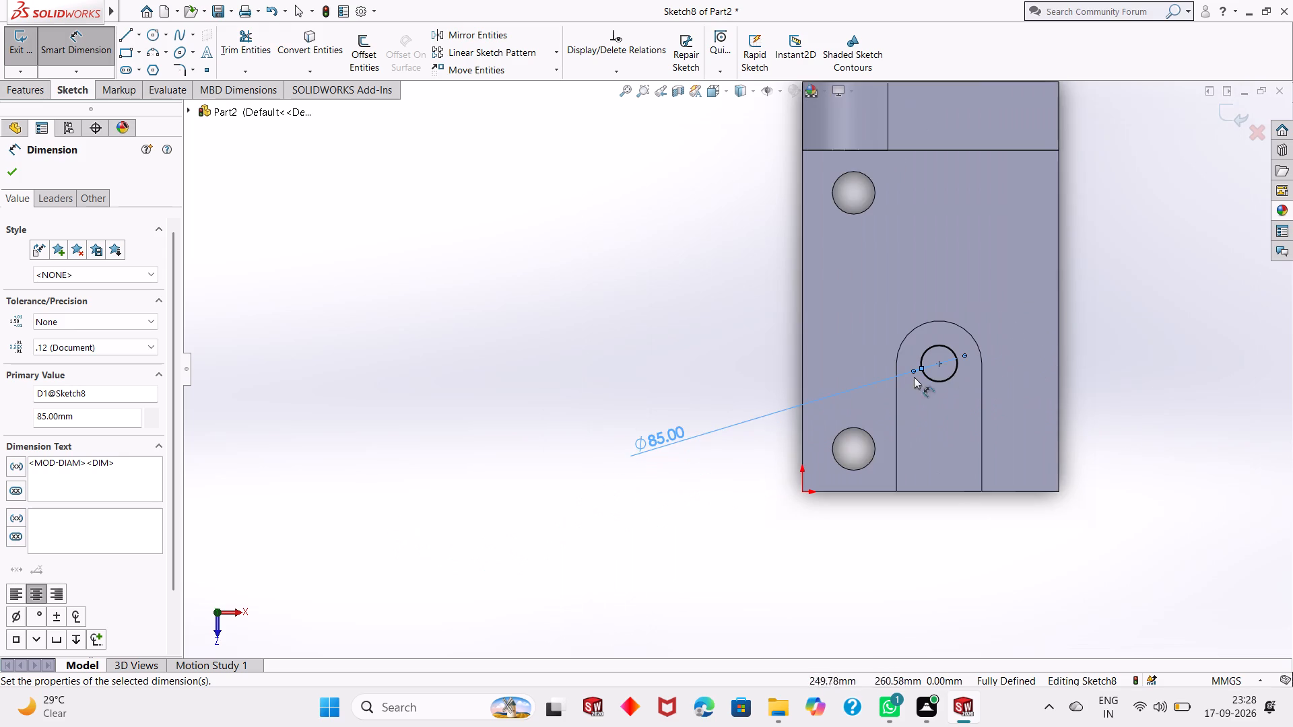
scroll(982, 361, down, 3)
scroll(785, 387, up, 2)
scroll(964, 392, down, 1)
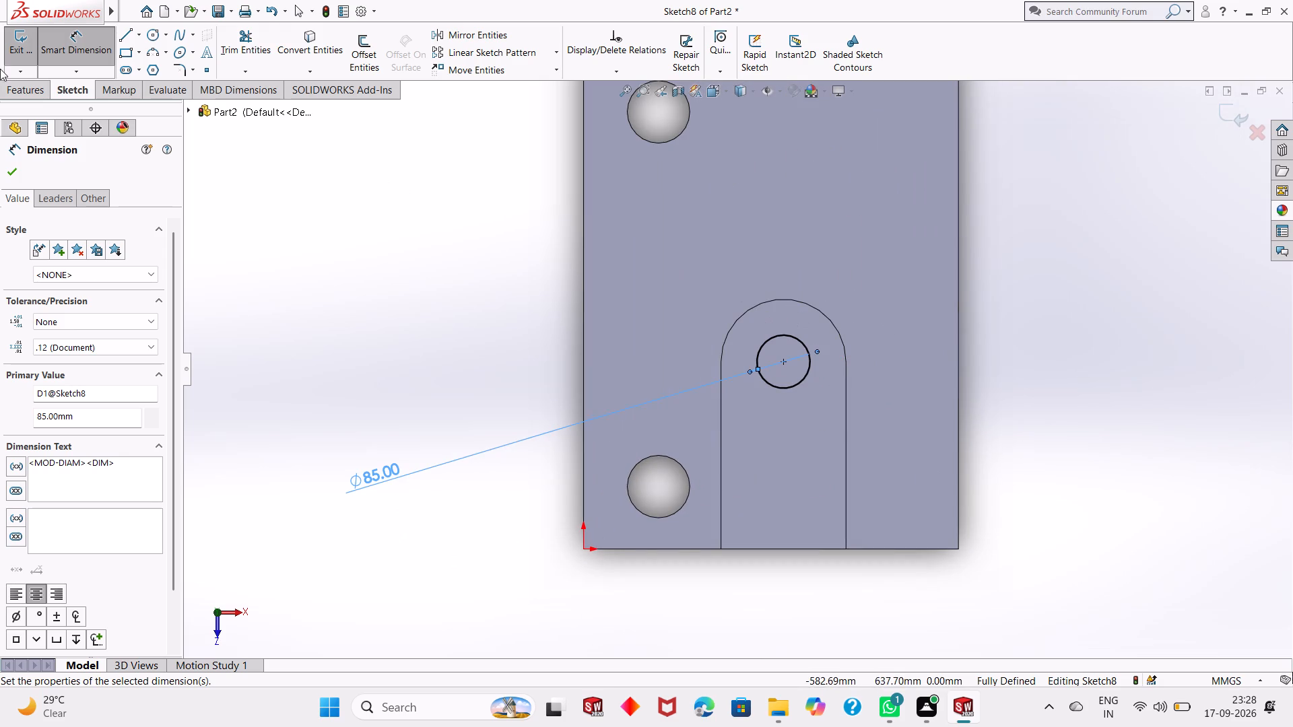
click(13, 168)
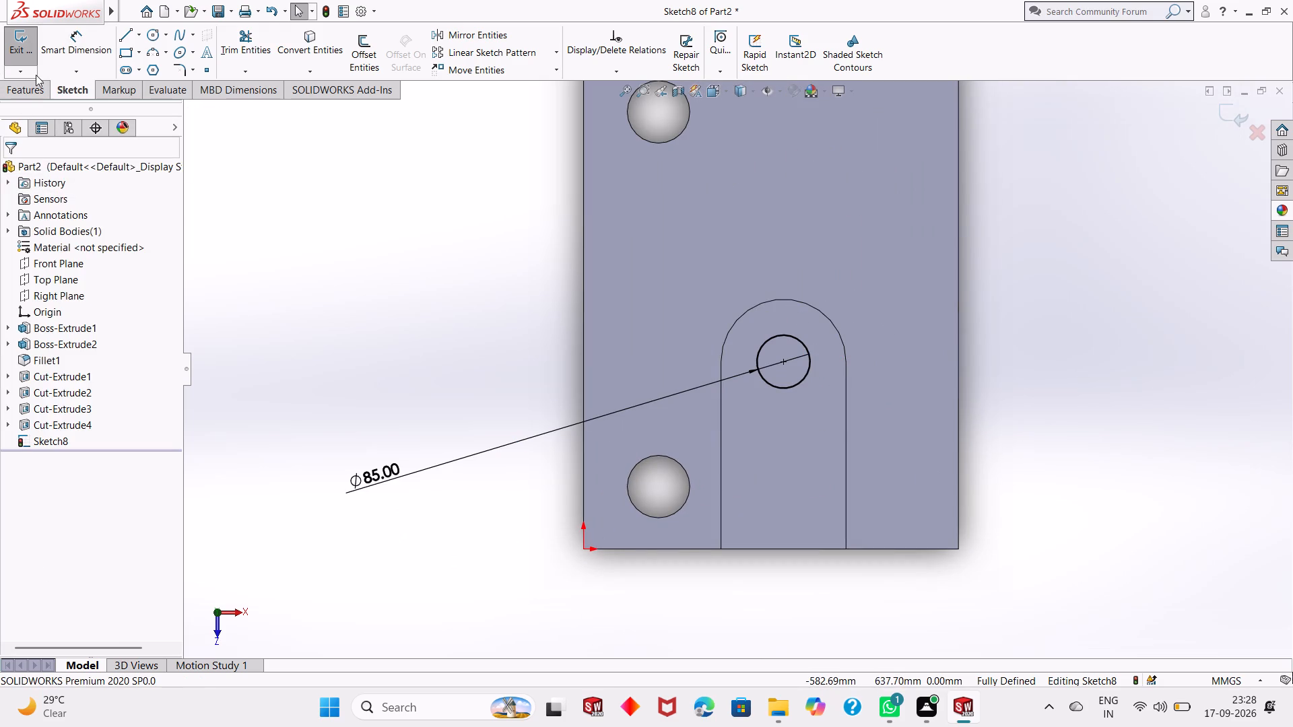
Cut the 85 mm circle 30 mm deep through the slot floor with a blind Extruded Cut.
click(30, 85)
click(236, 48)
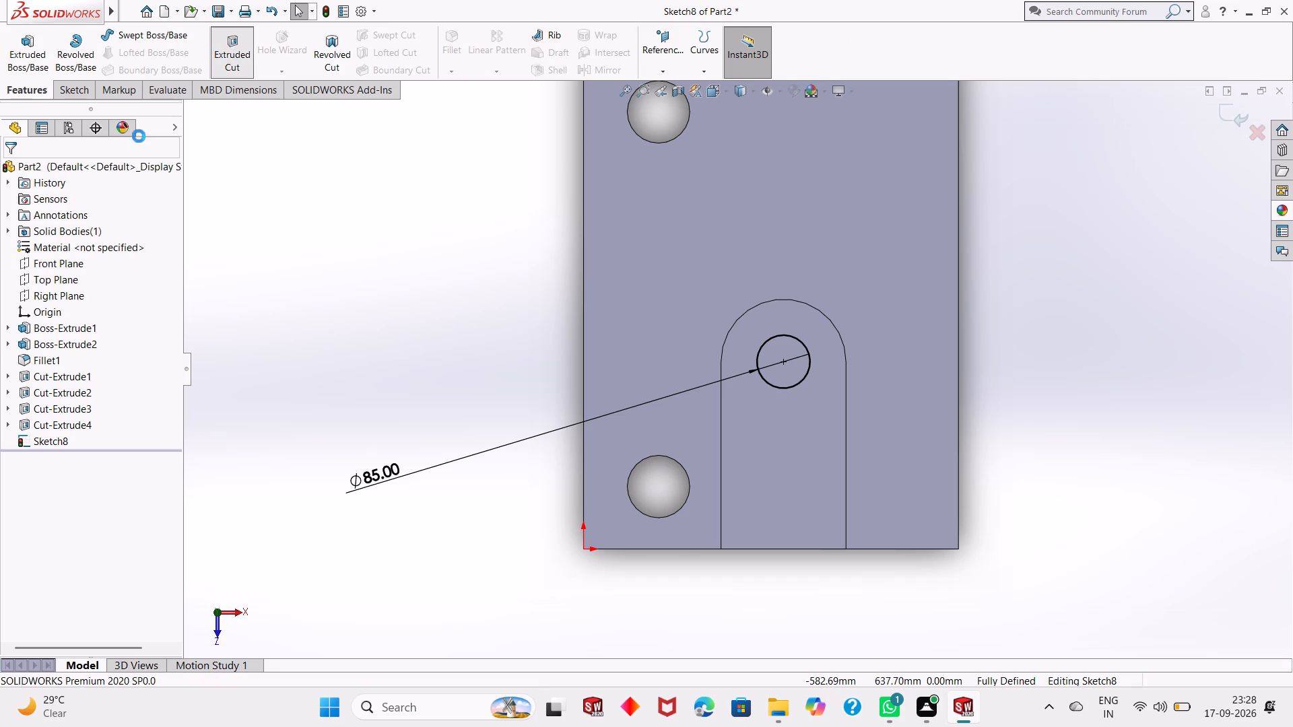
click(10, 168)
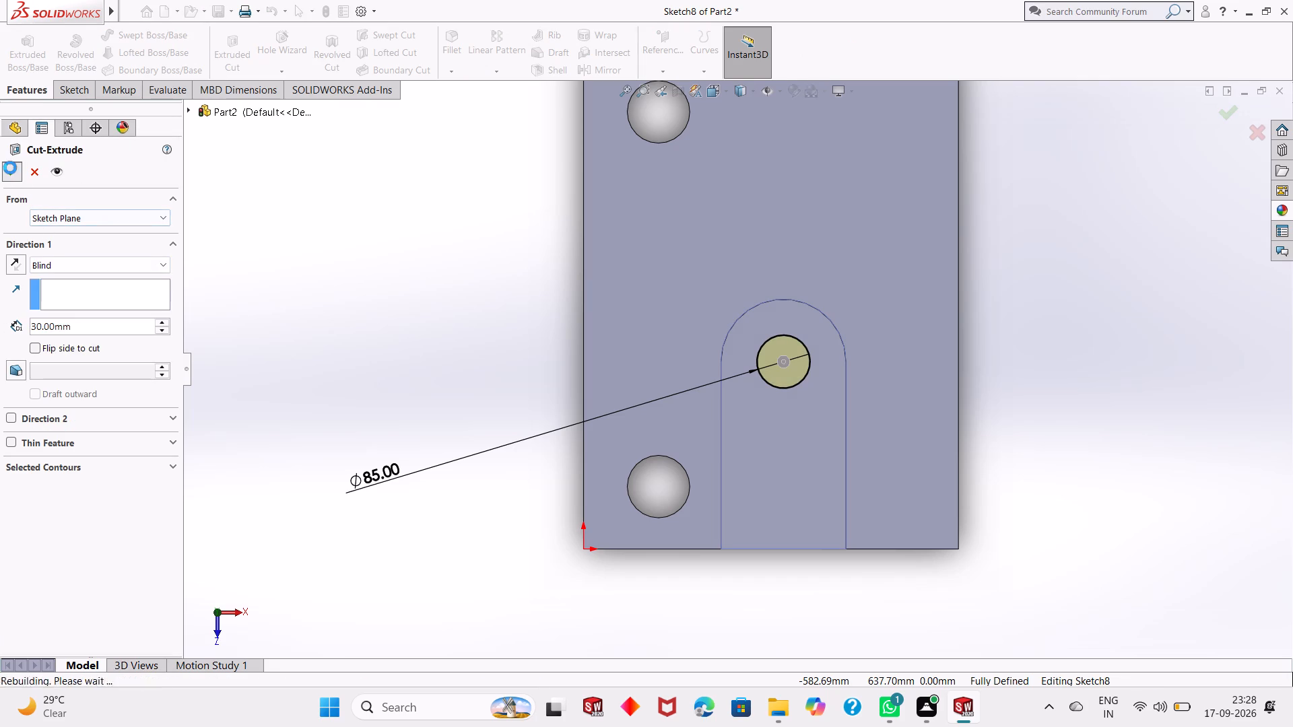
click(372, 312)
Examine the slot, its hole and the neighbouring base plate holes from several angles.
middle_drag(597, 408, 597, 408)
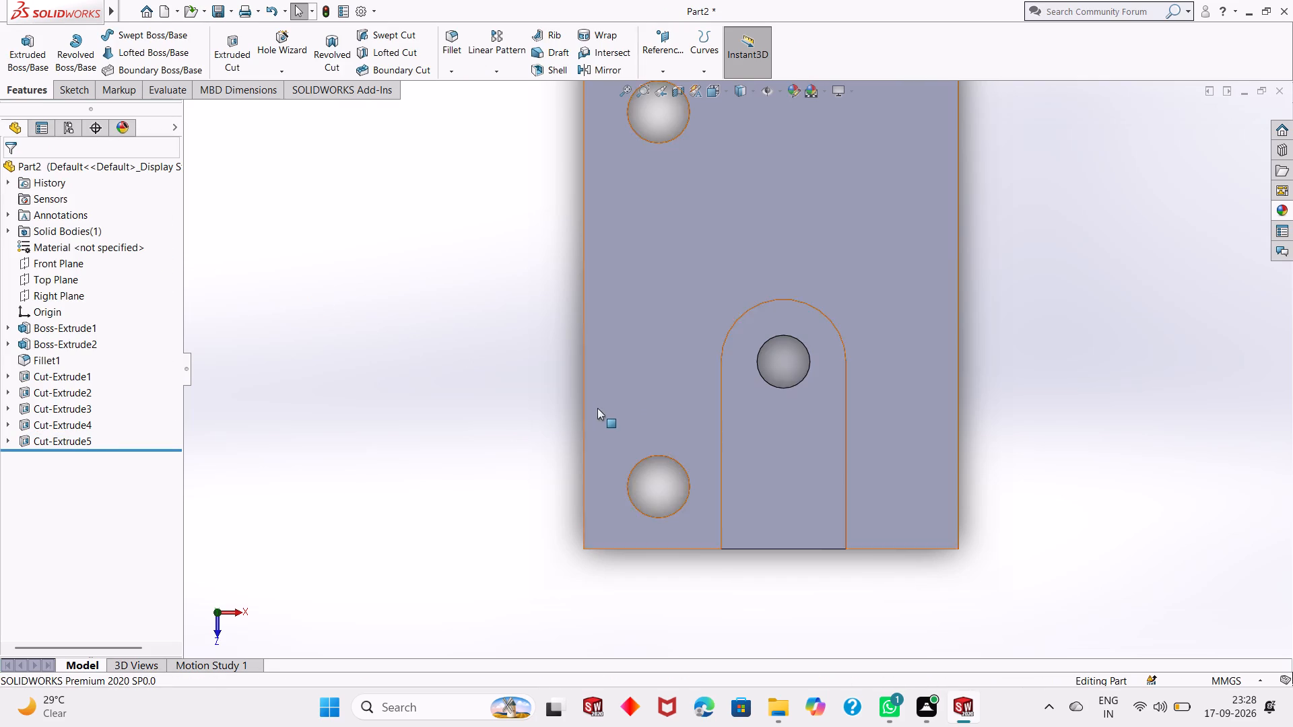
middle_drag(597, 408, 602, 348)
scroll(557, 509, up, 2)
middle_drag(557, 510, 564, 480)
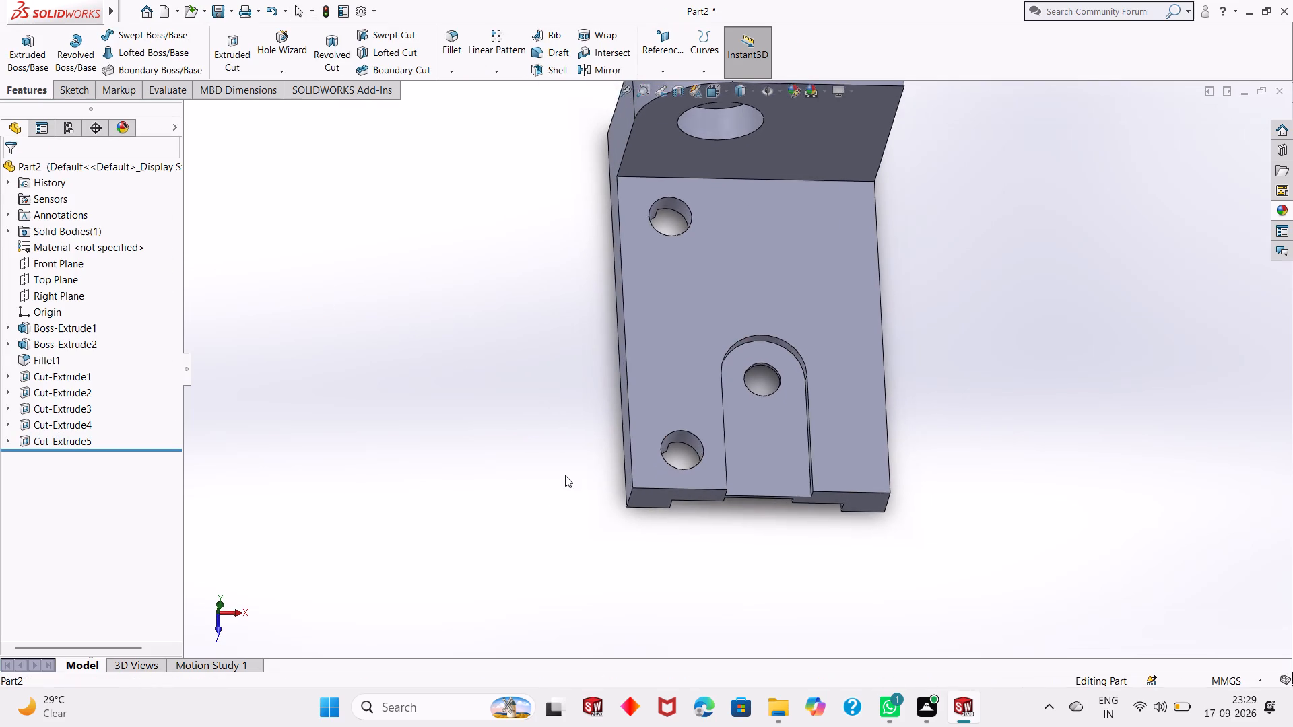
scroll(565, 475, down, 3)
scroll(990, 384, down, 3)
scroll(742, 483, up, 1)
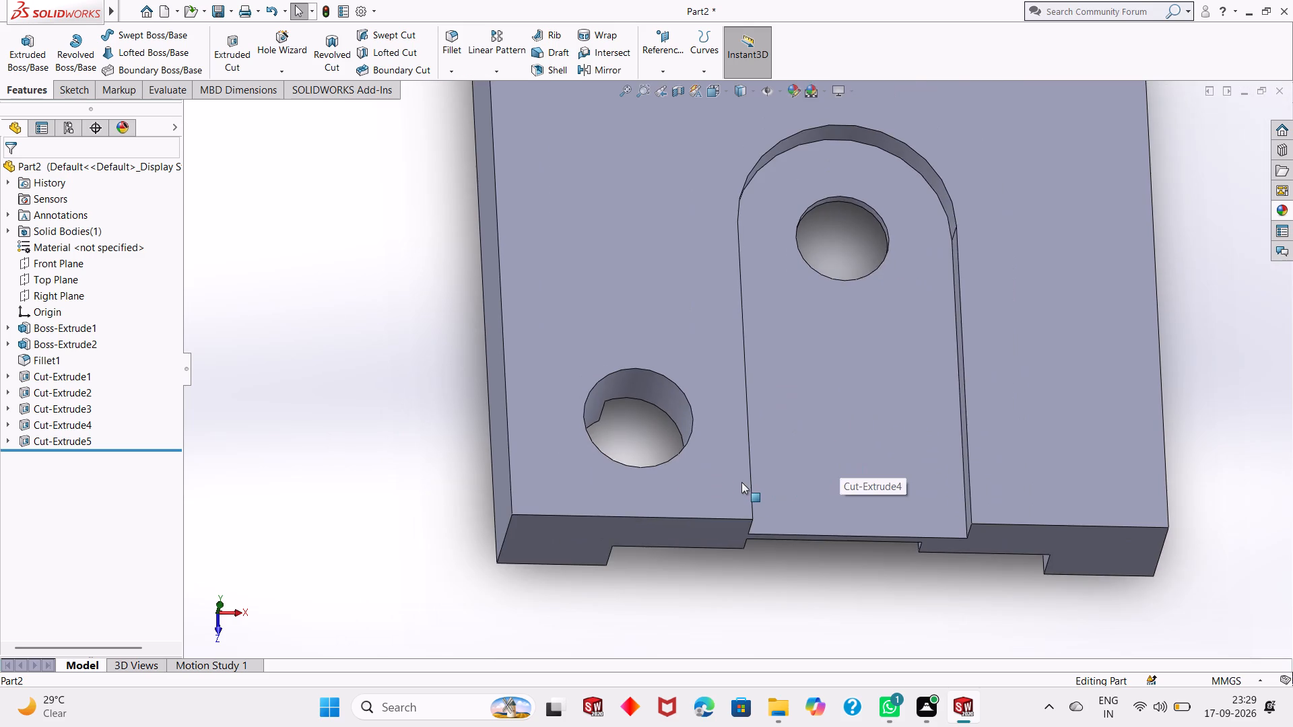
middle_drag(732, 485, 719, 314)
middle_drag(719, 314, 723, 380)
scroll(723, 380, up, 2)
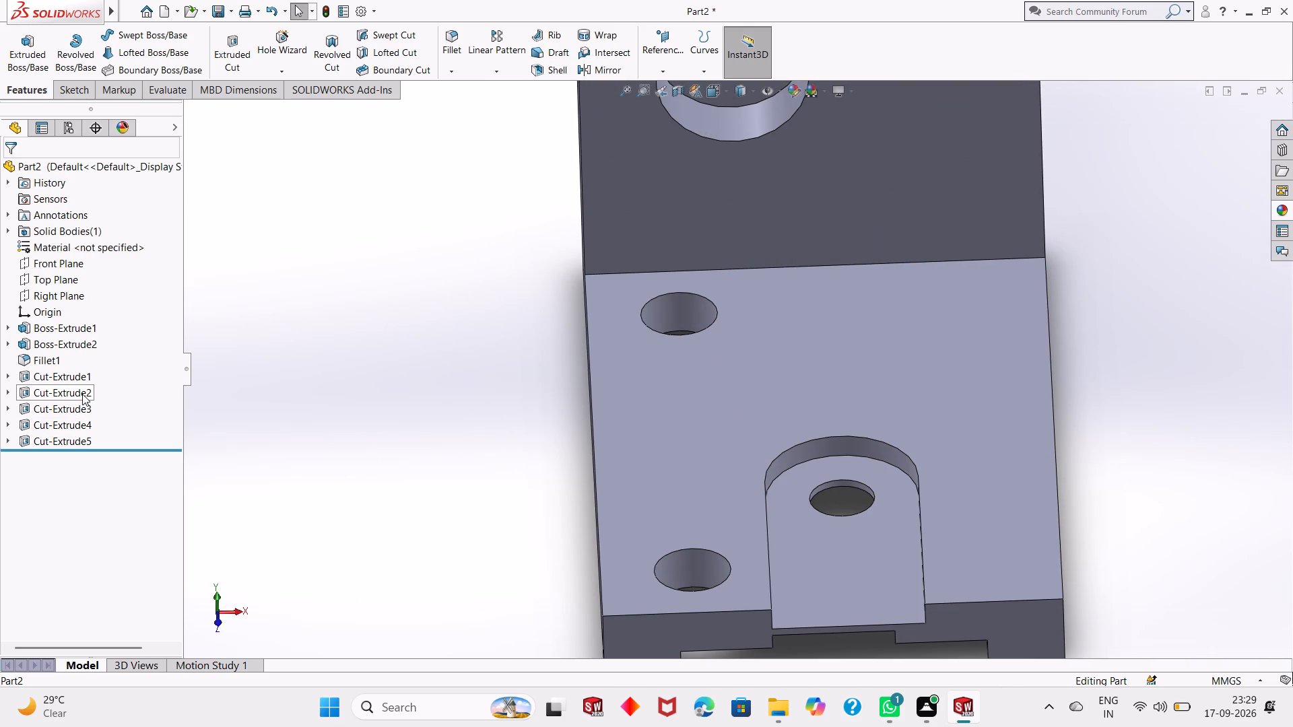
Edit the sketch of the base plate's two side holes and set the diameter of the one nearer the upright to 85 mm.
click(82, 394)
key(Escape)
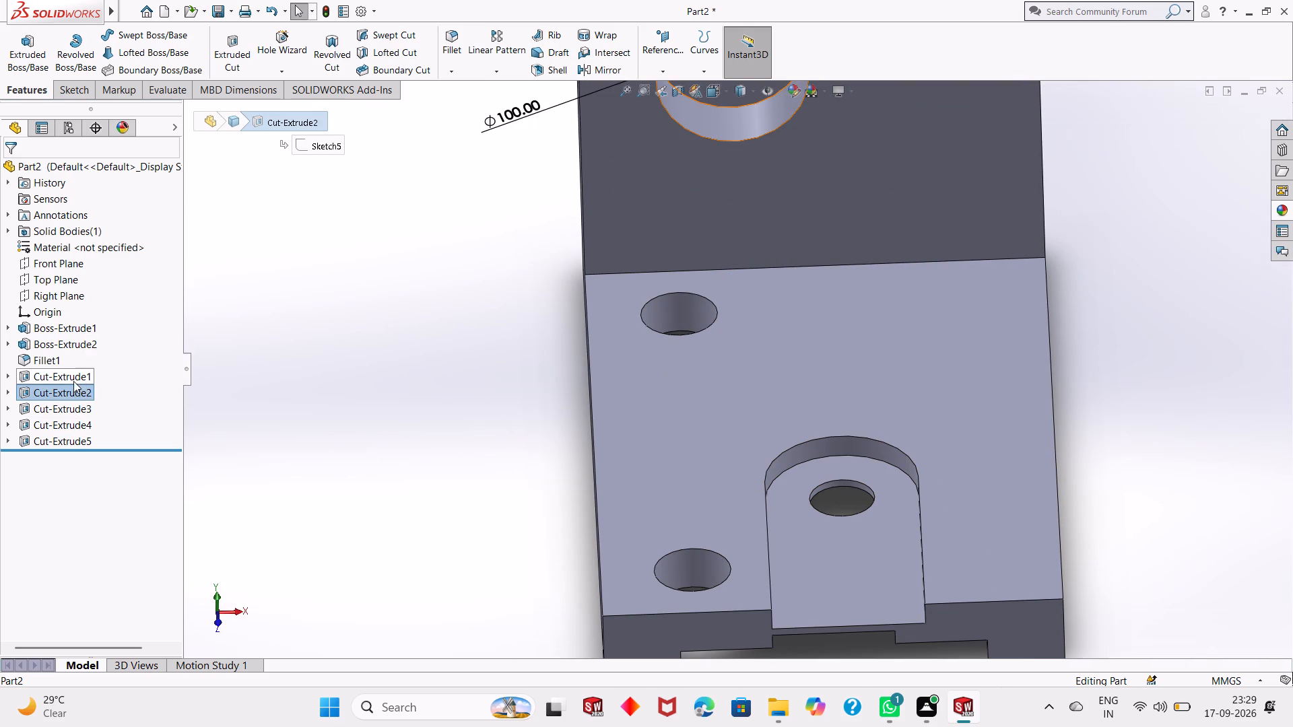
click(69, 374)
key(Escape)
key(Escape)
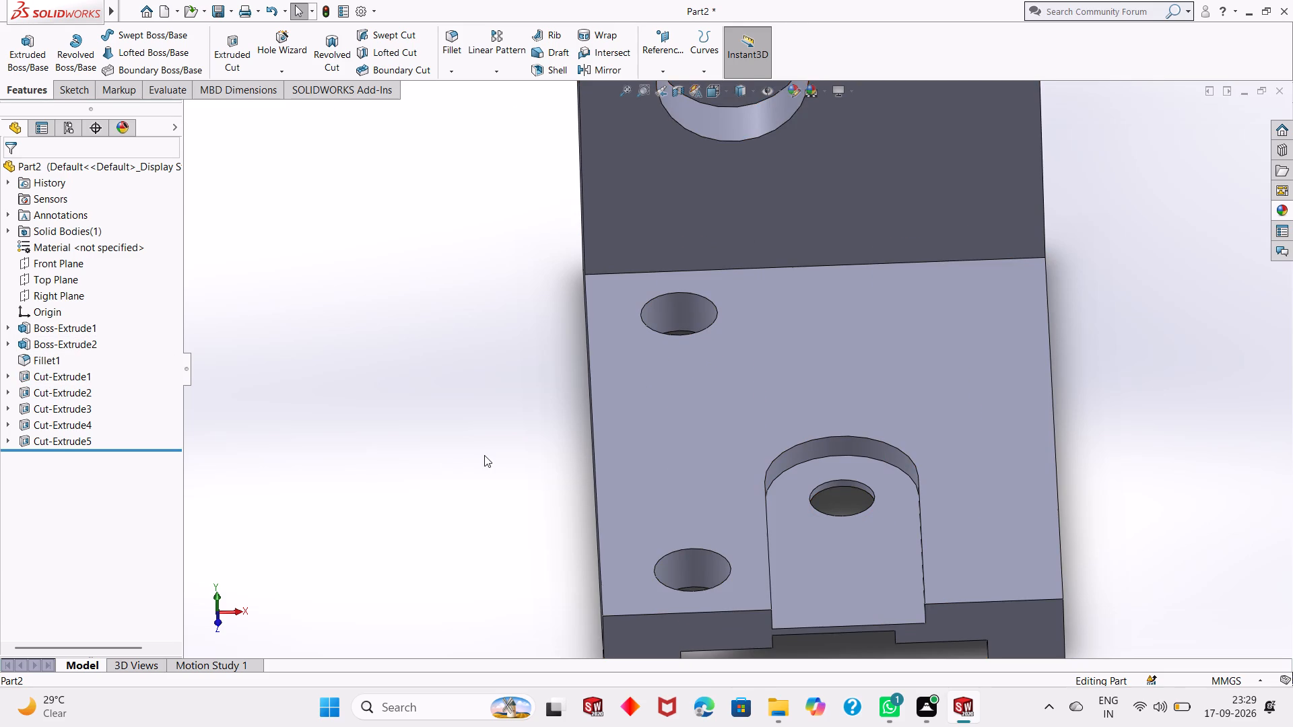
scroll(485, 454, up, 5)
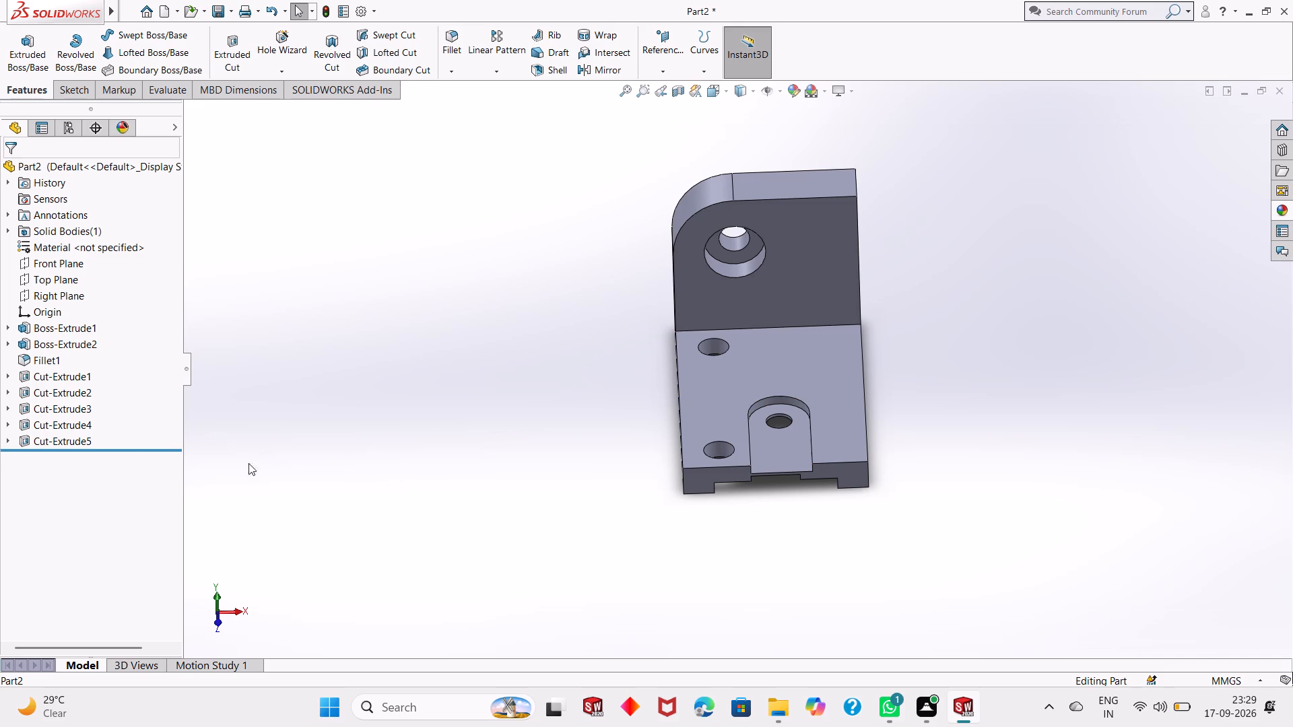
click(80, 410)
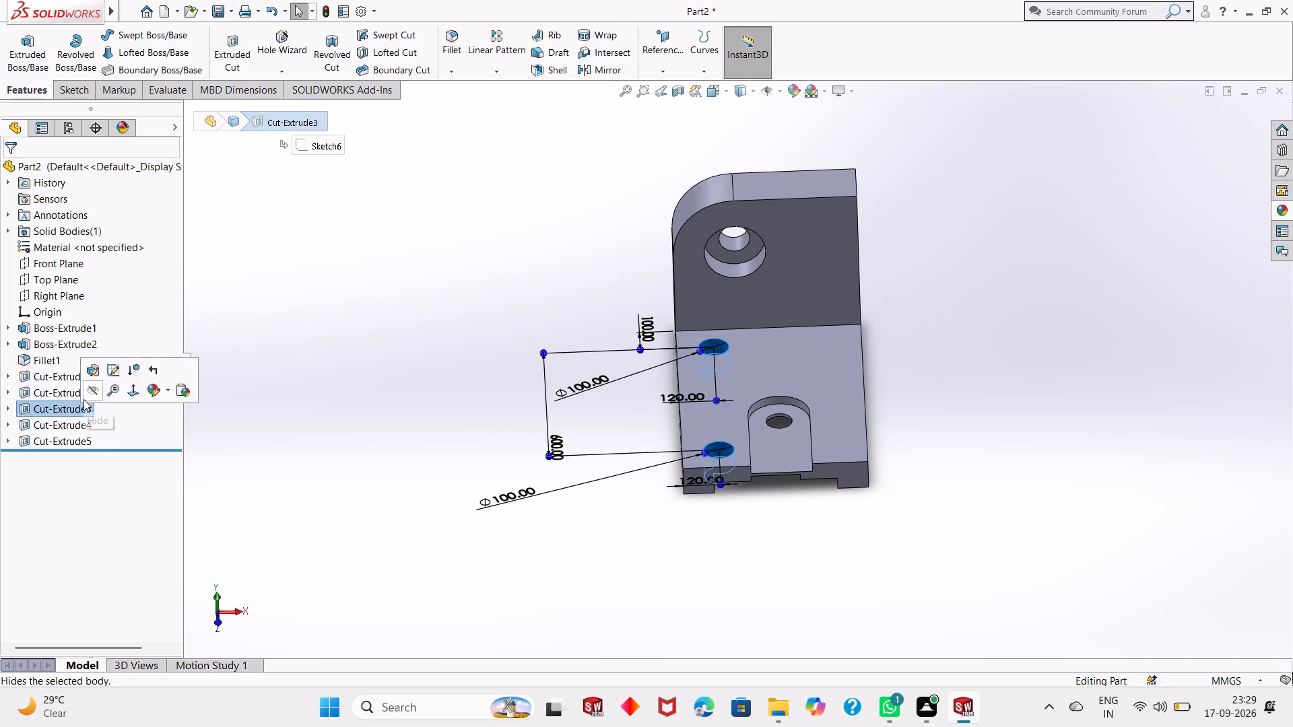
click(114, 374)
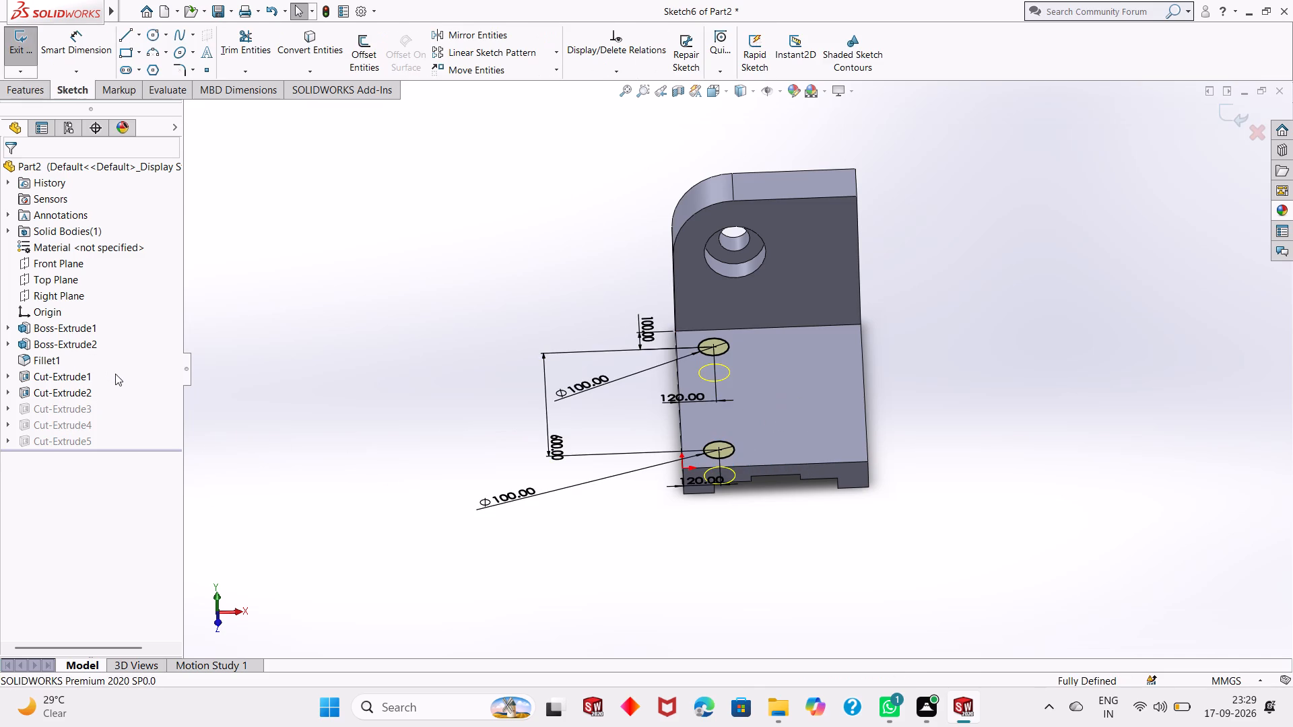
middle_drag(704, 398, 702, 483)
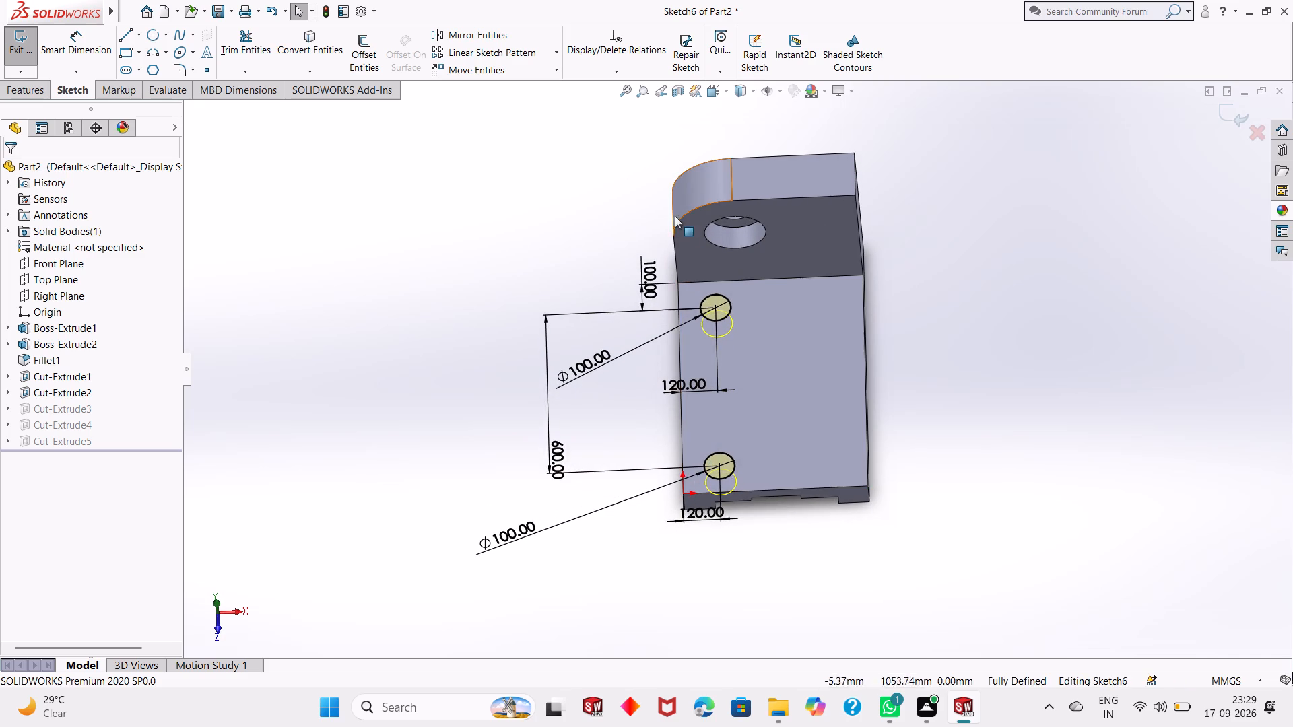
scroll(678, 326, down, 2)
double_click(546, 396)
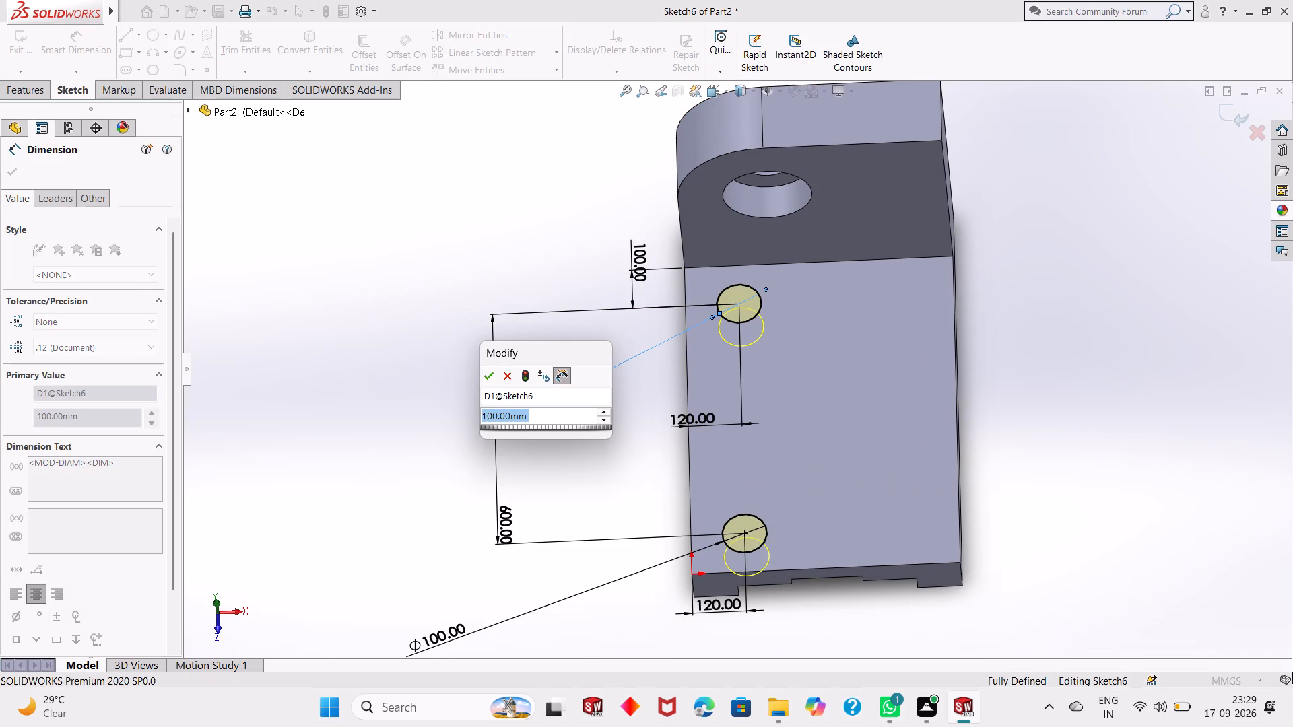
text(85)
key(Return)
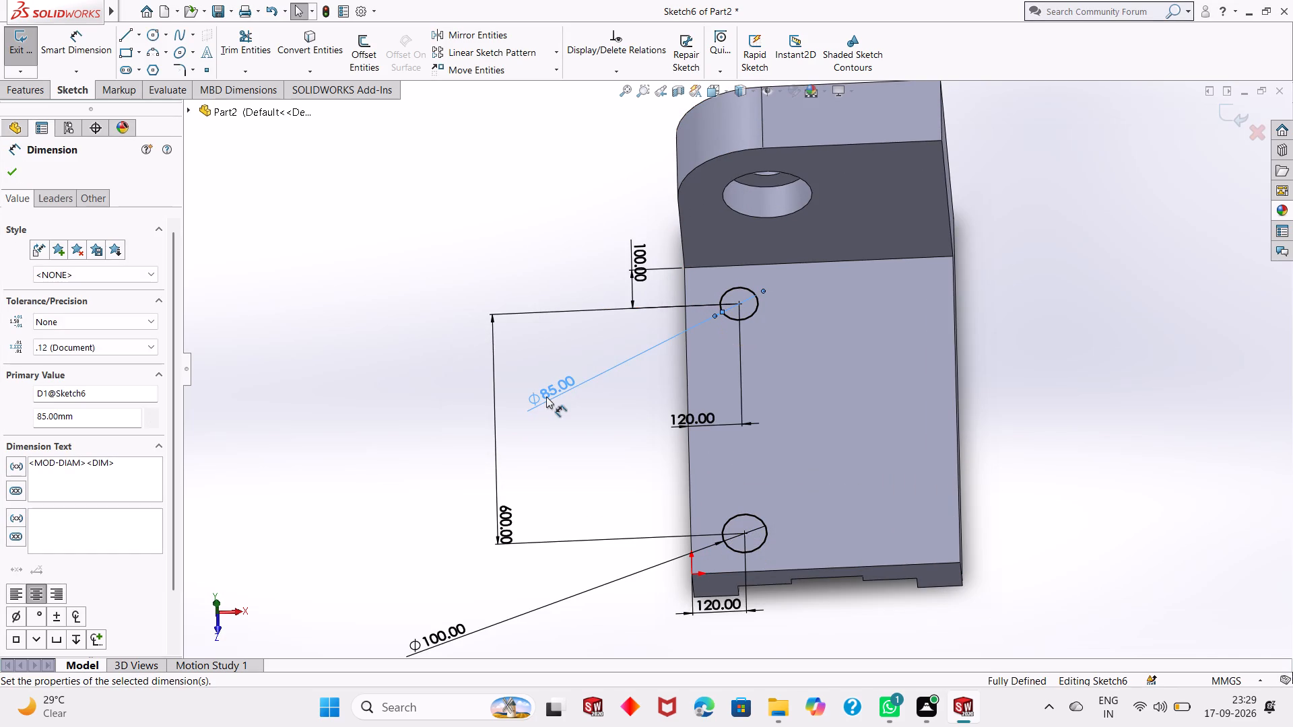
Set the diameter of the side hole nearer the plate's front edge to 85 mm.
triple_click(433, 637)
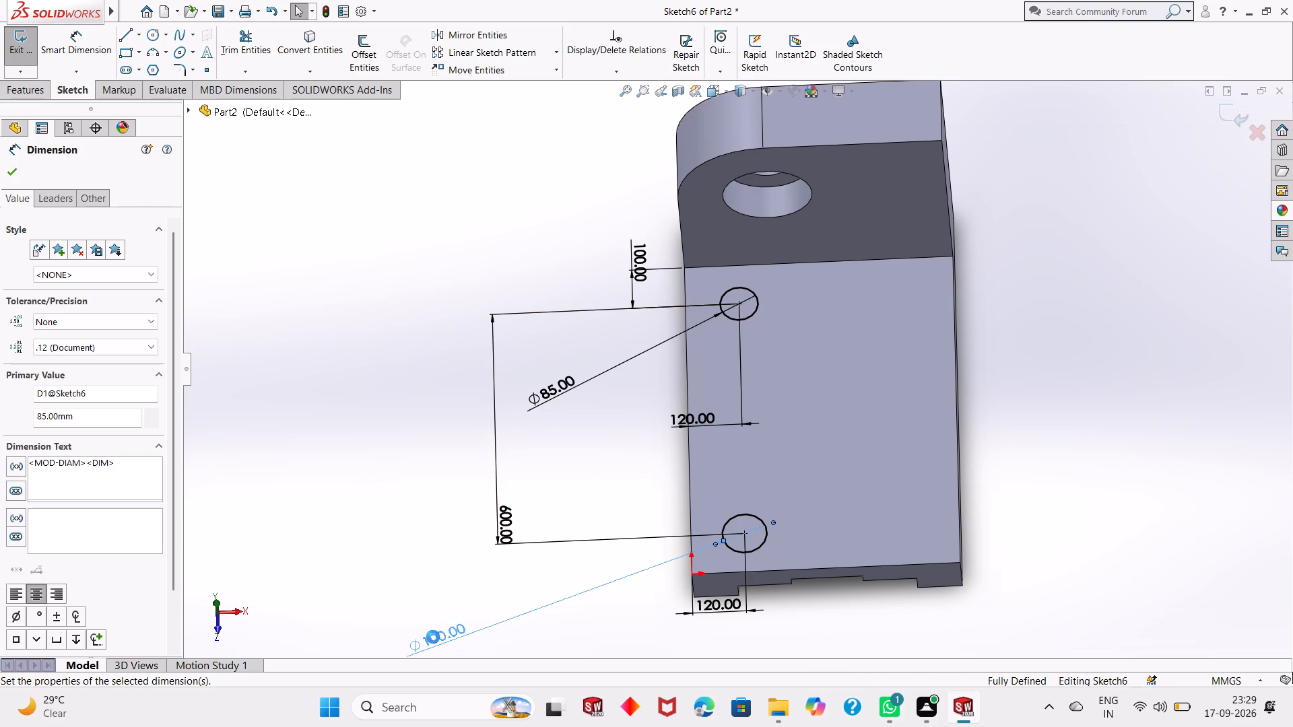
text(85)
key(Return)
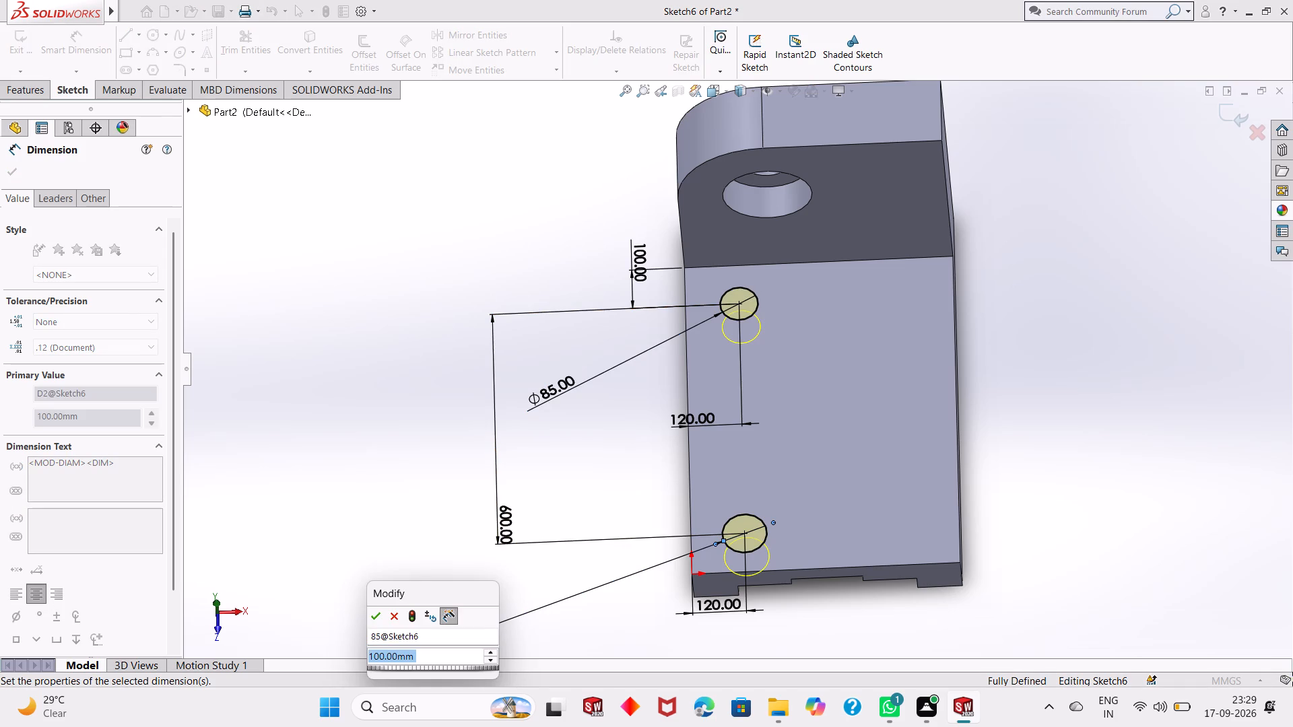
text(85)
key(Return)
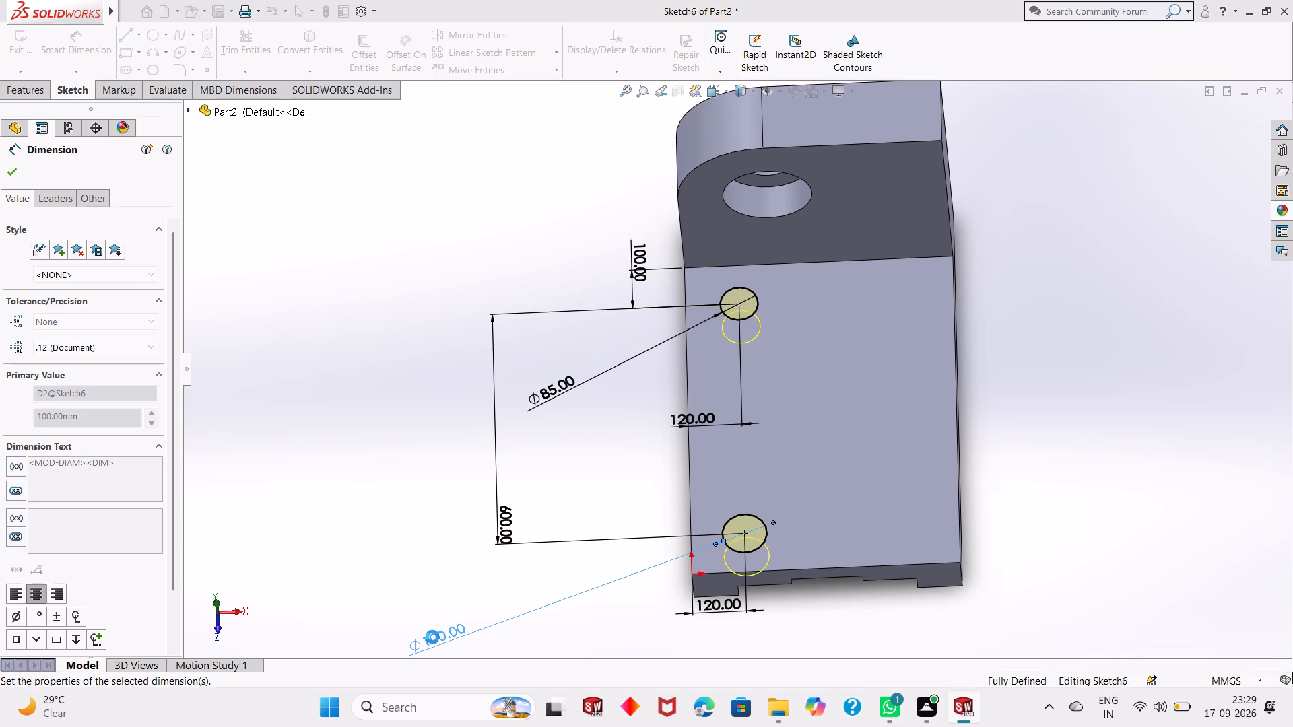
Finish editing the side-hole sketch and rebuild the part with its dimensions.
click(13, 178)
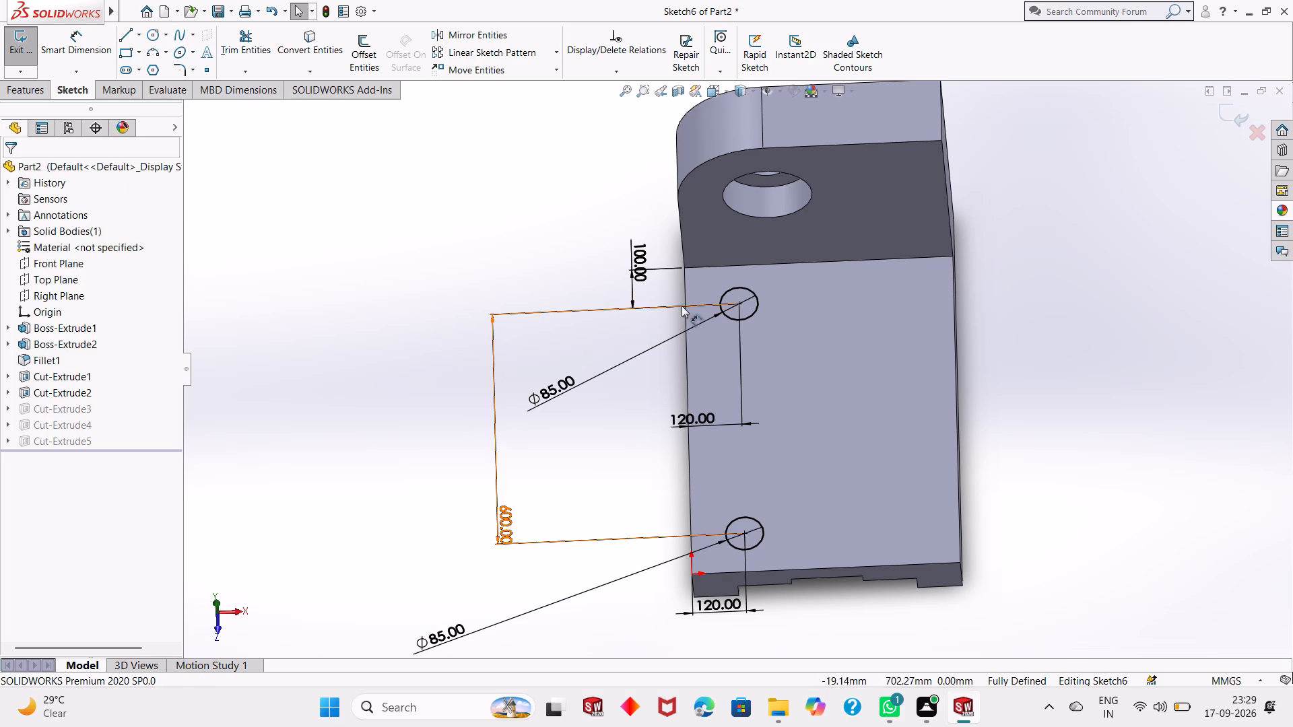
click(1223, 114)
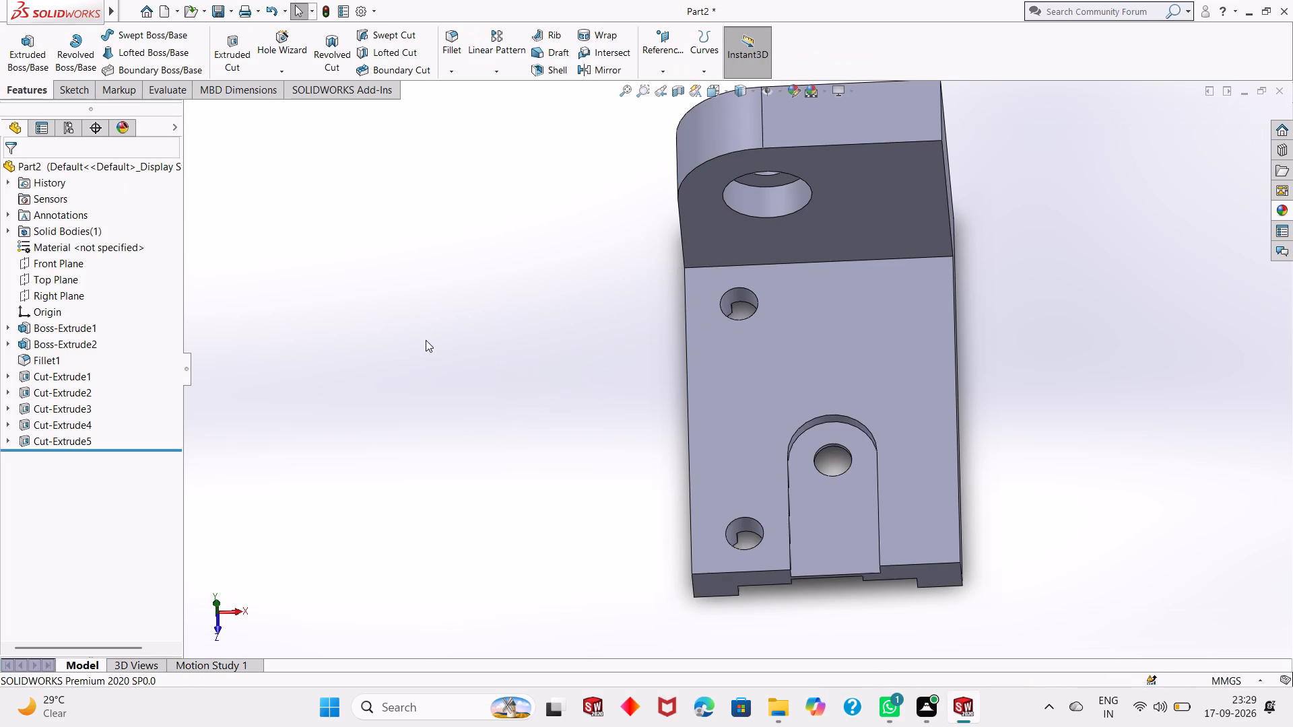
Examine the base plate's side holes, the slot and the upright's stepped hole from several angles.
scroll(563, 329, up, 1)
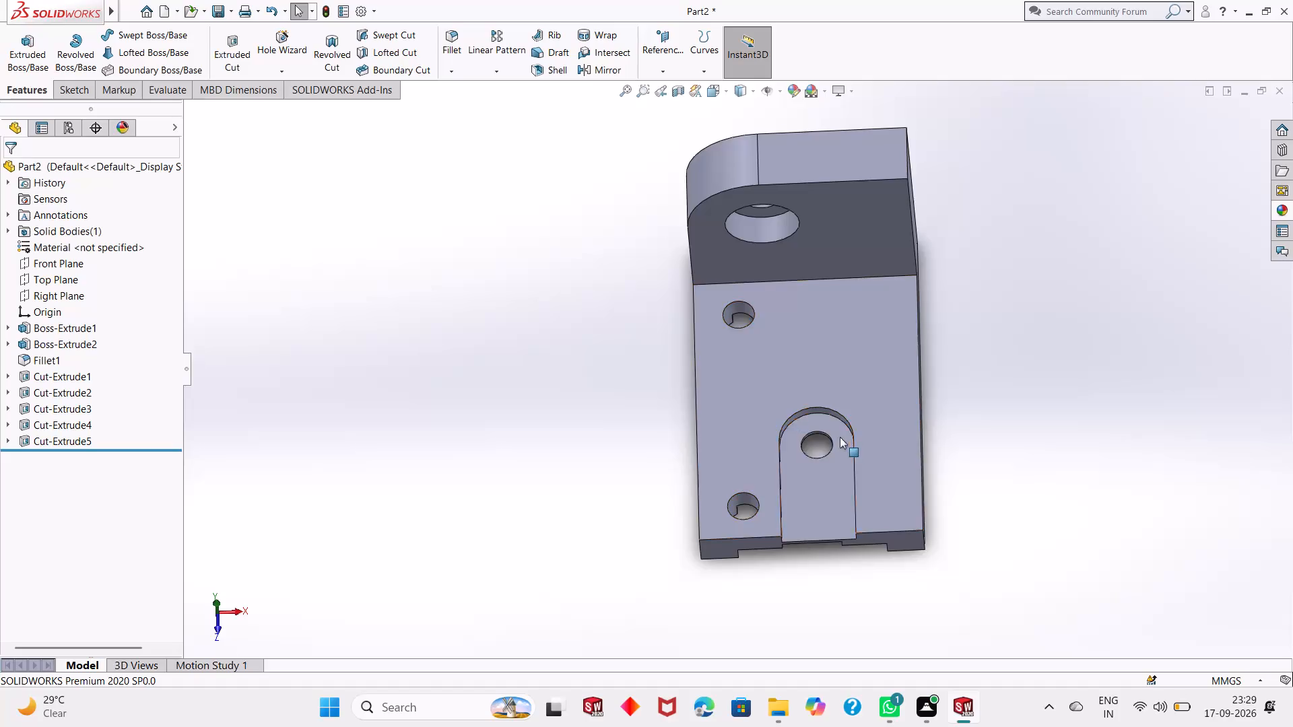
scroll(881, 467, down, 2)
scroll(805, 478, up, 1)
scroll(788, 454, down, 2)
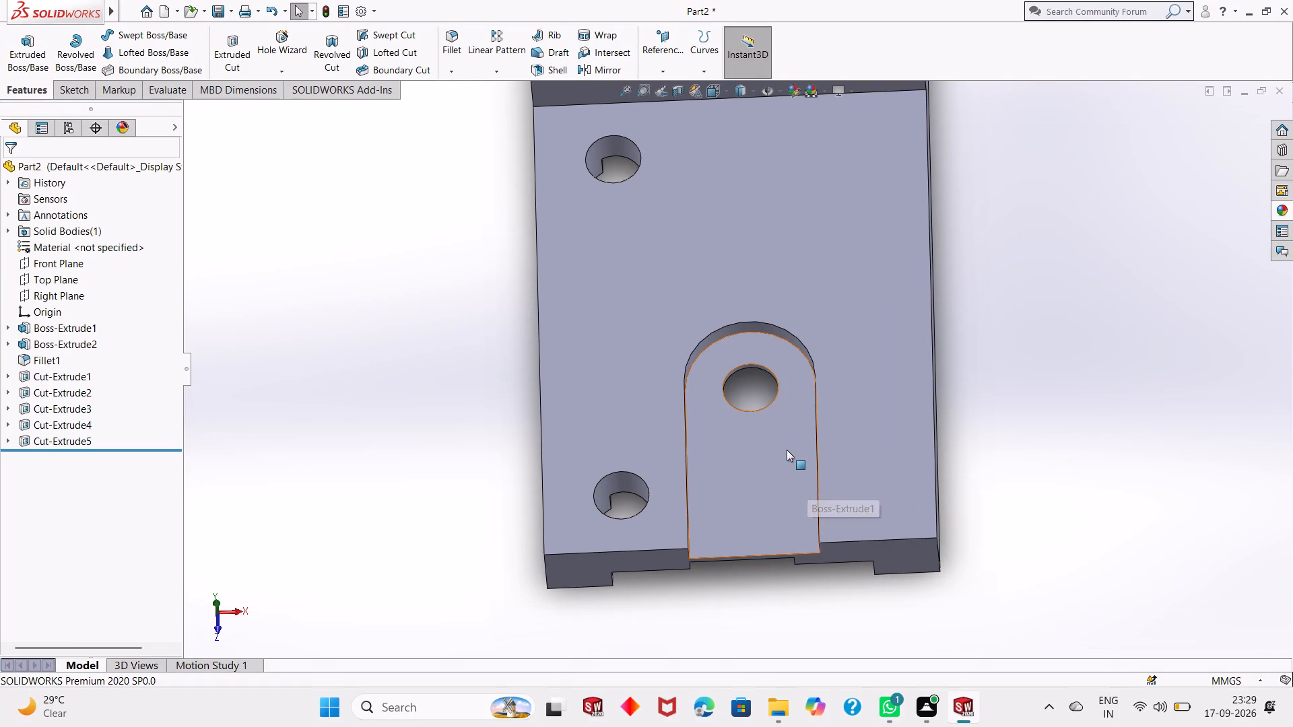
middle_drag(787, 450, 786, 364)
scroll(794, 444, up, 1)
scroll(783, 325, down, 2)
scroll(772, 324, up, 4)
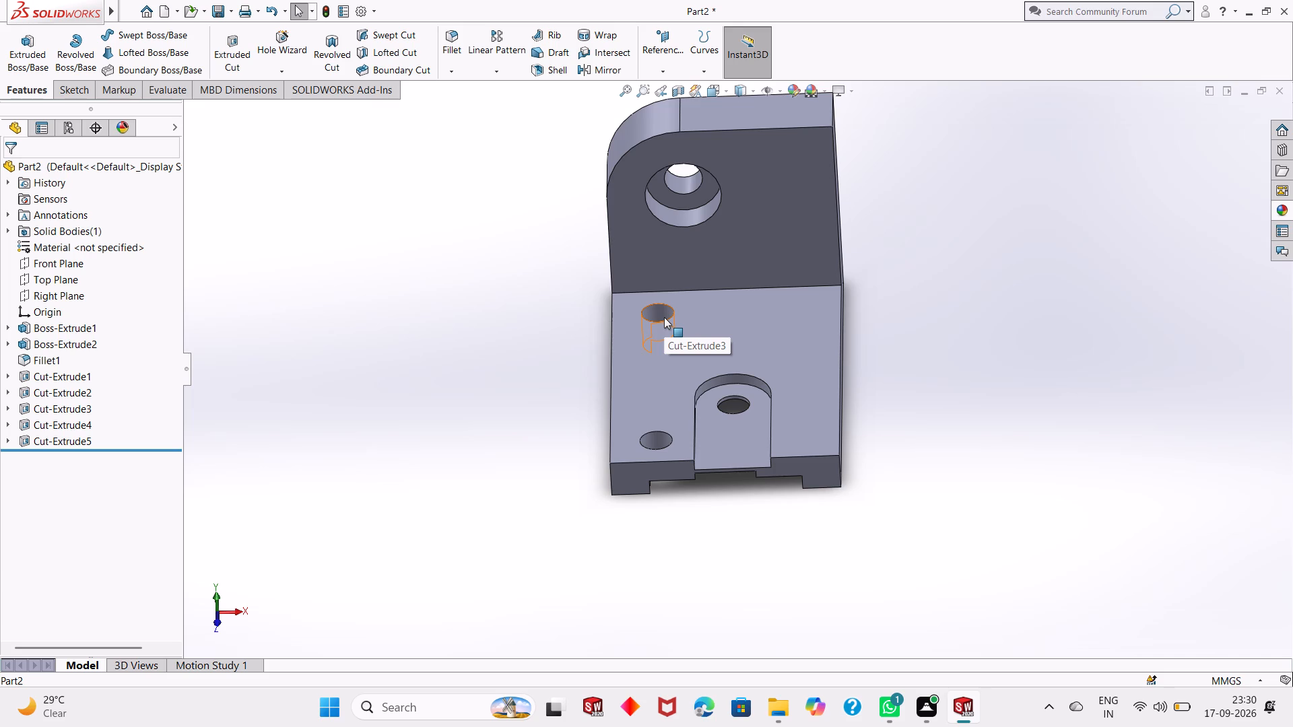
scroll(664, 318, down, 2)
scroll(664, 318, up, 2)
scroll(664, 318, down, 2)
scroll(761, 316, up, 2)
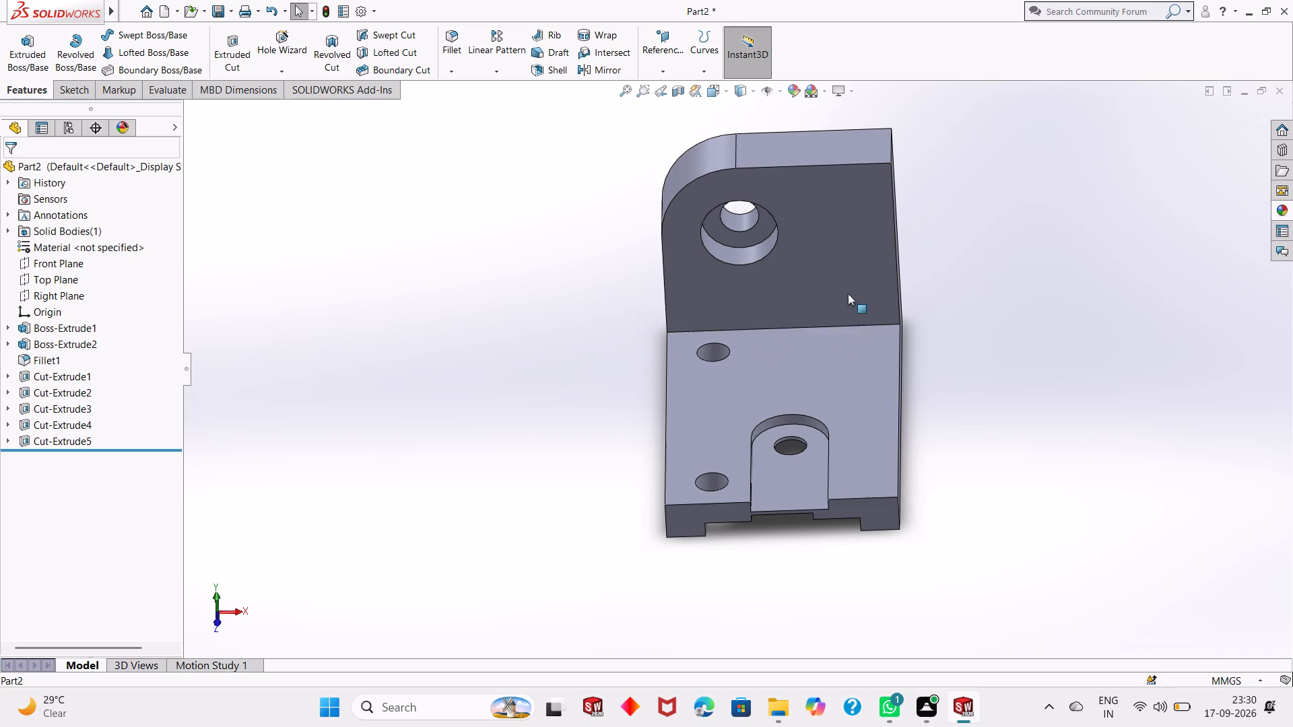
Sketch a rectangle about 195 mm wide and 399 mm high on the upright's front face, from the bottom corner opposite the rounded side.
click(840, 275)
click(902, 238)
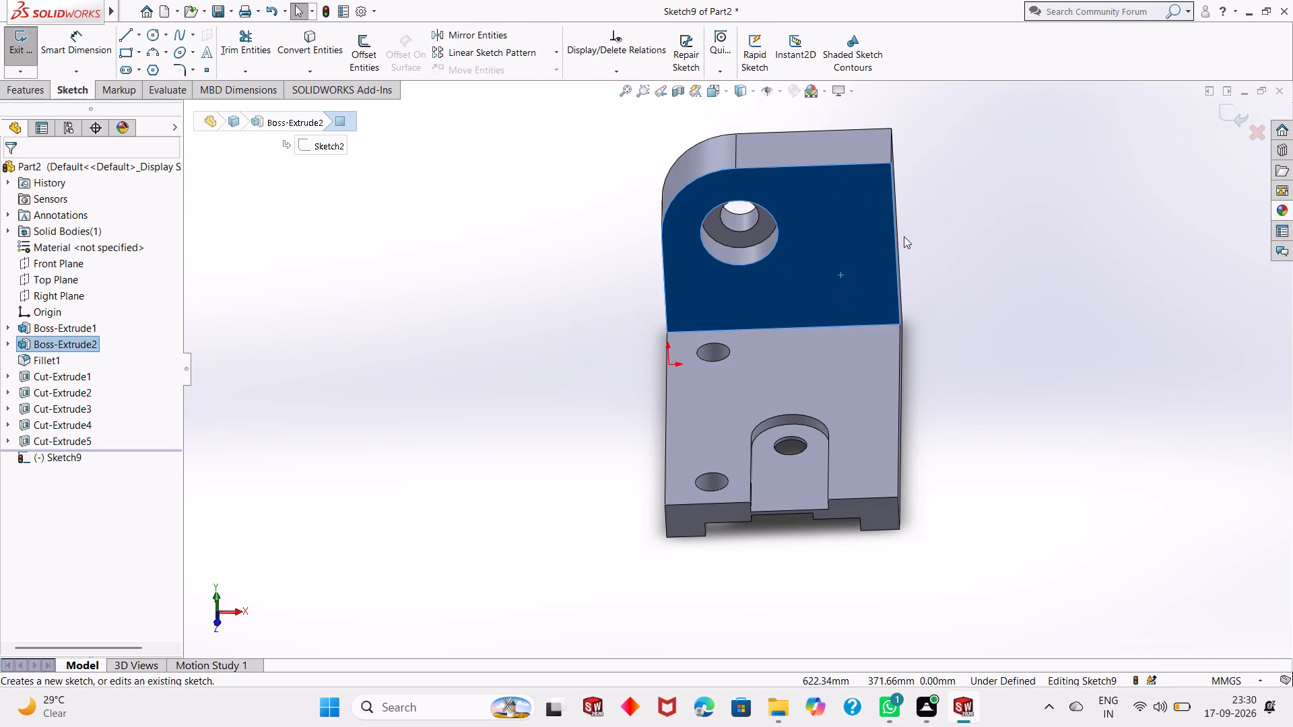
key(ctrl+8)
key(Escape)
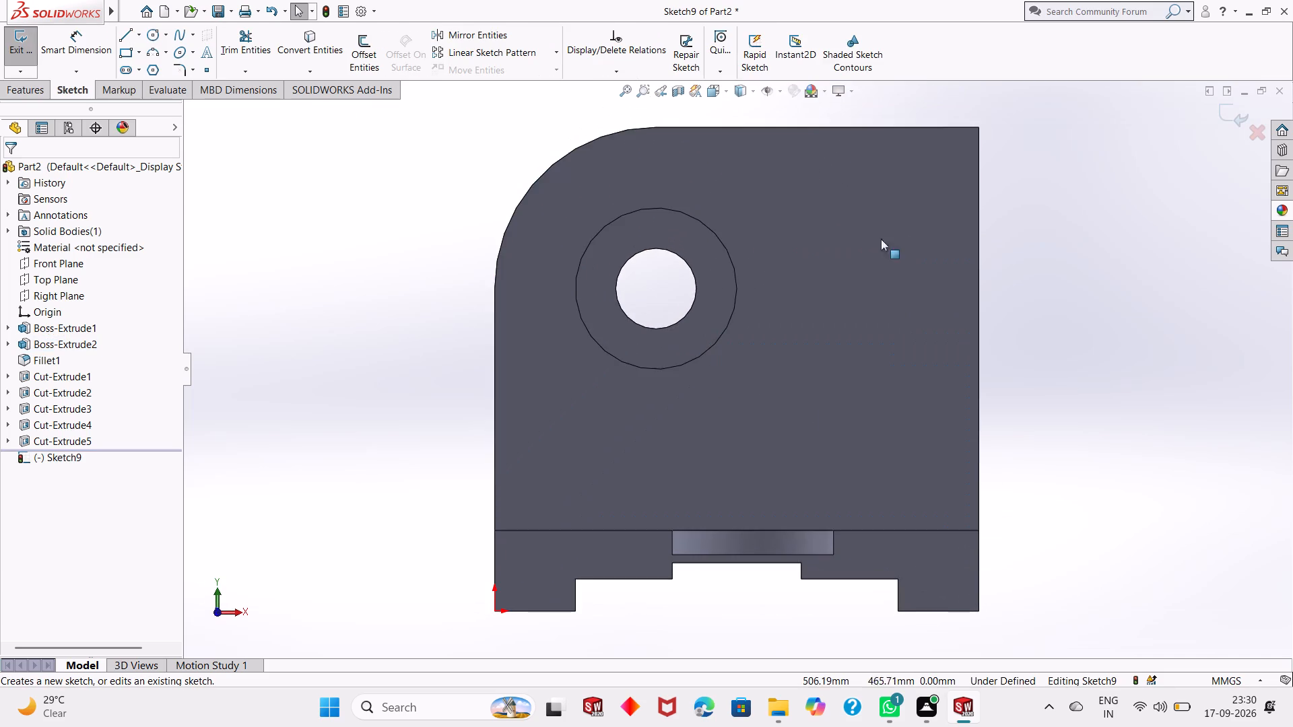
click(125, 55)
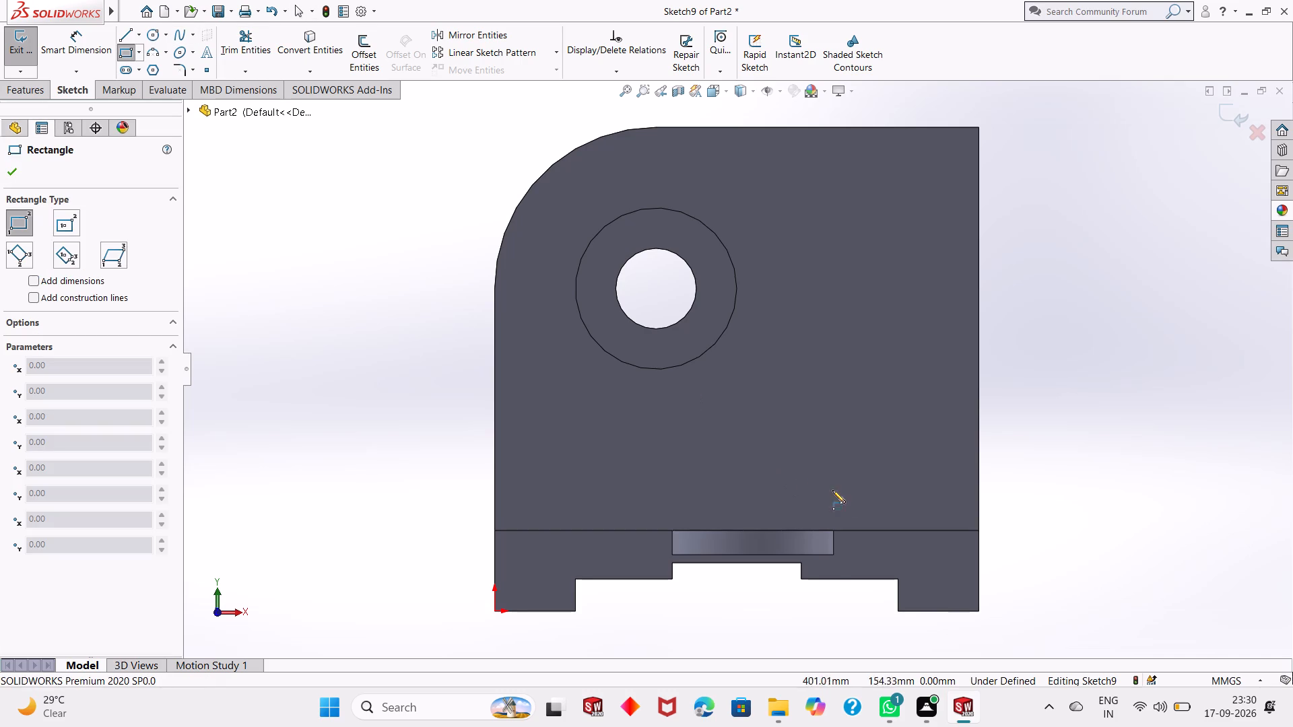
click(982, 532)
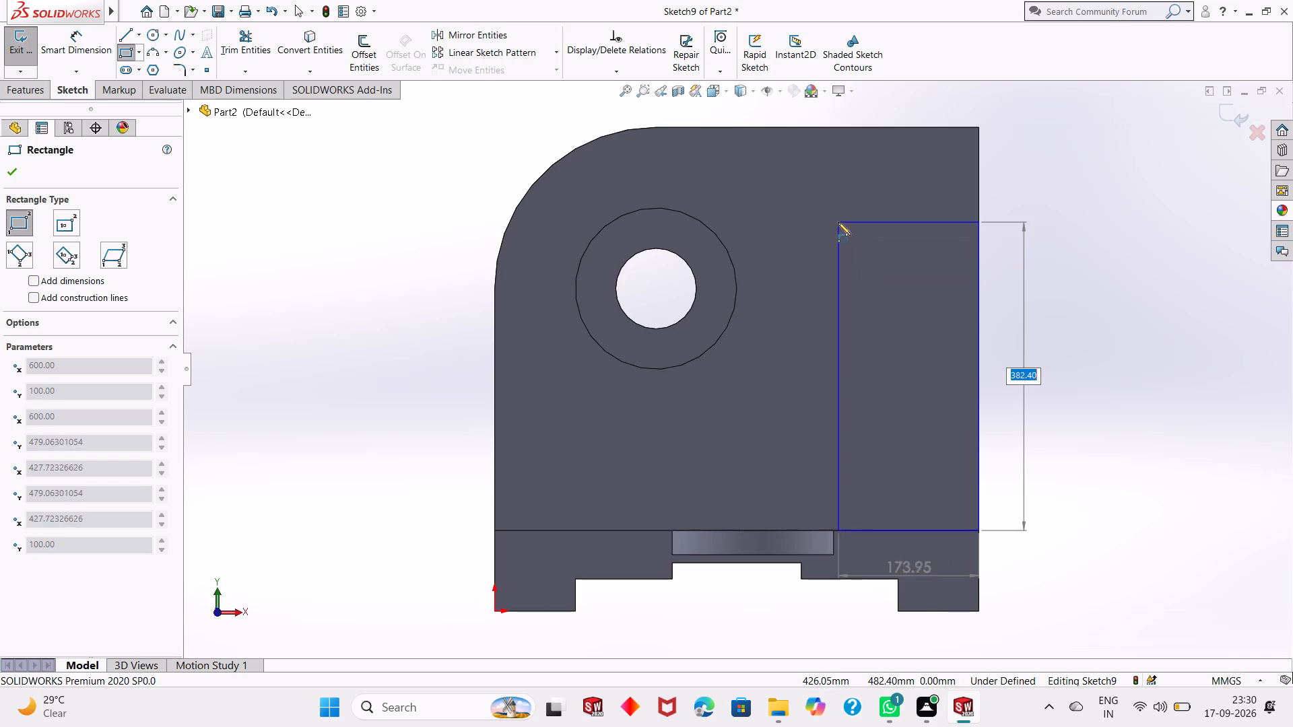
click(822, 209)
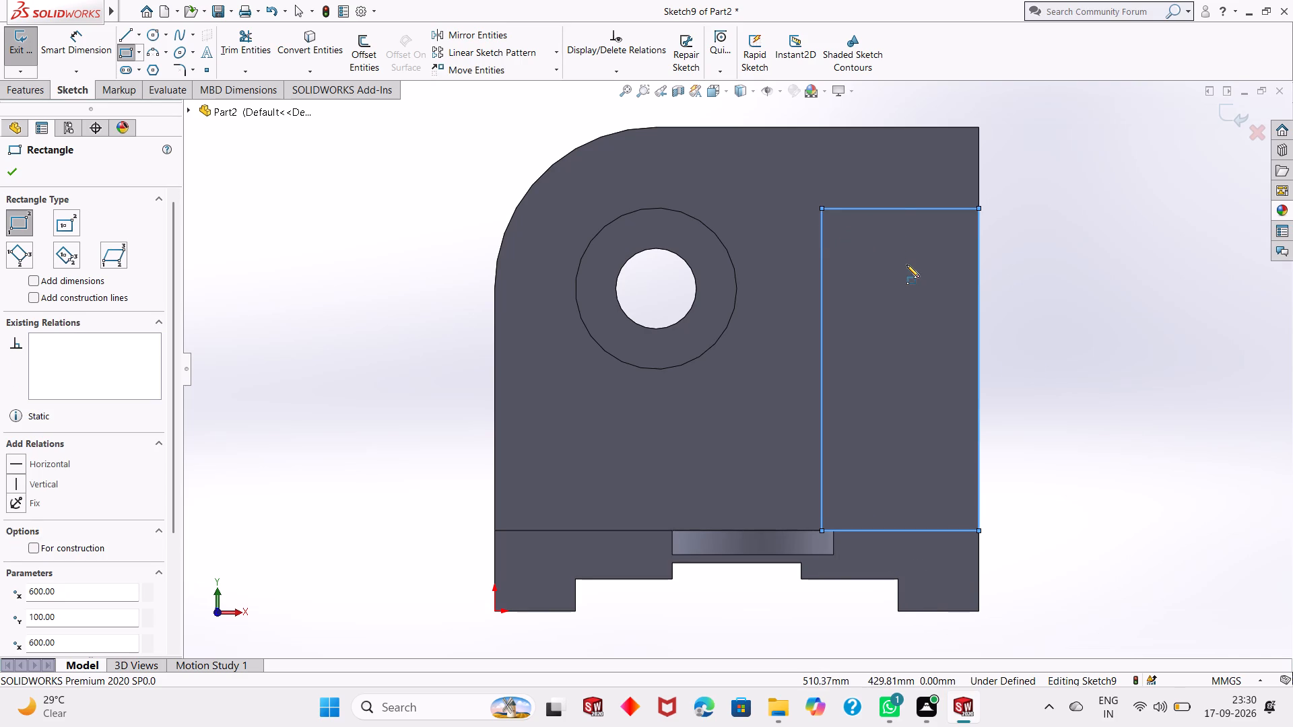
right_click(1034, 204)
click(1066, 217)
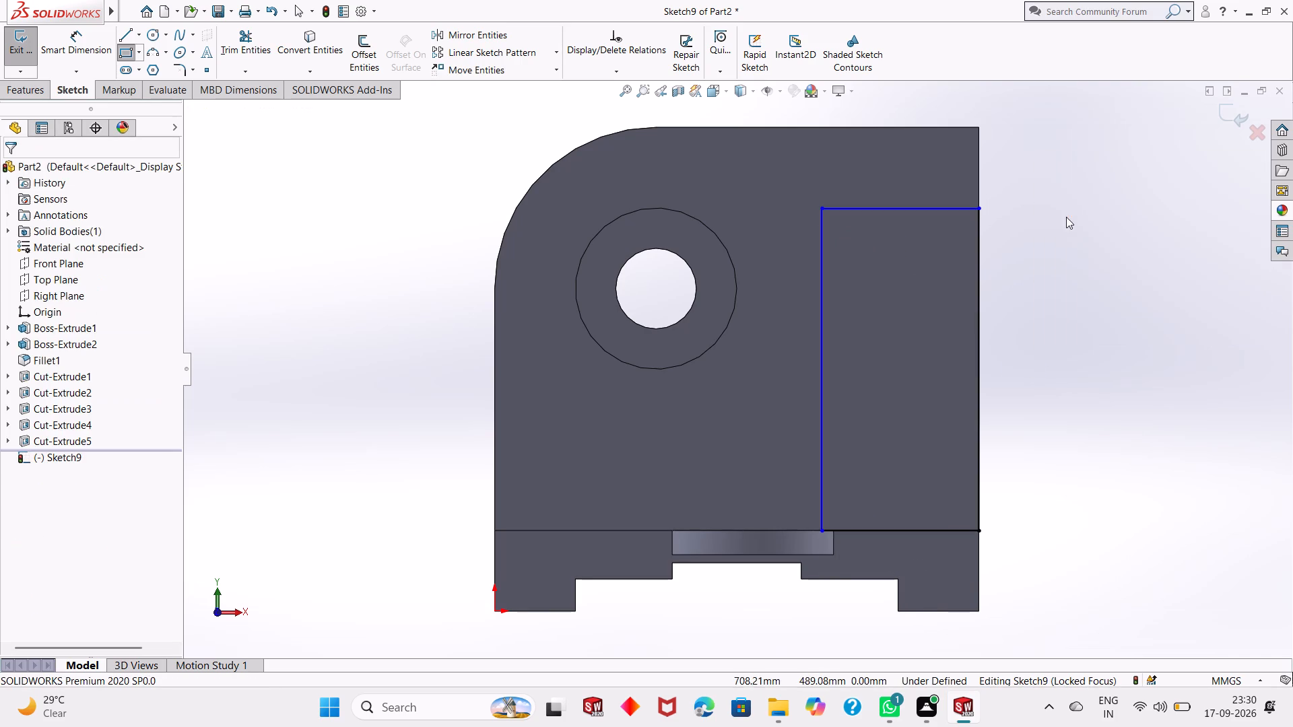
Dimension the rectangle's height along the upright's straight side edge to 300 mm.
click(90, 43)
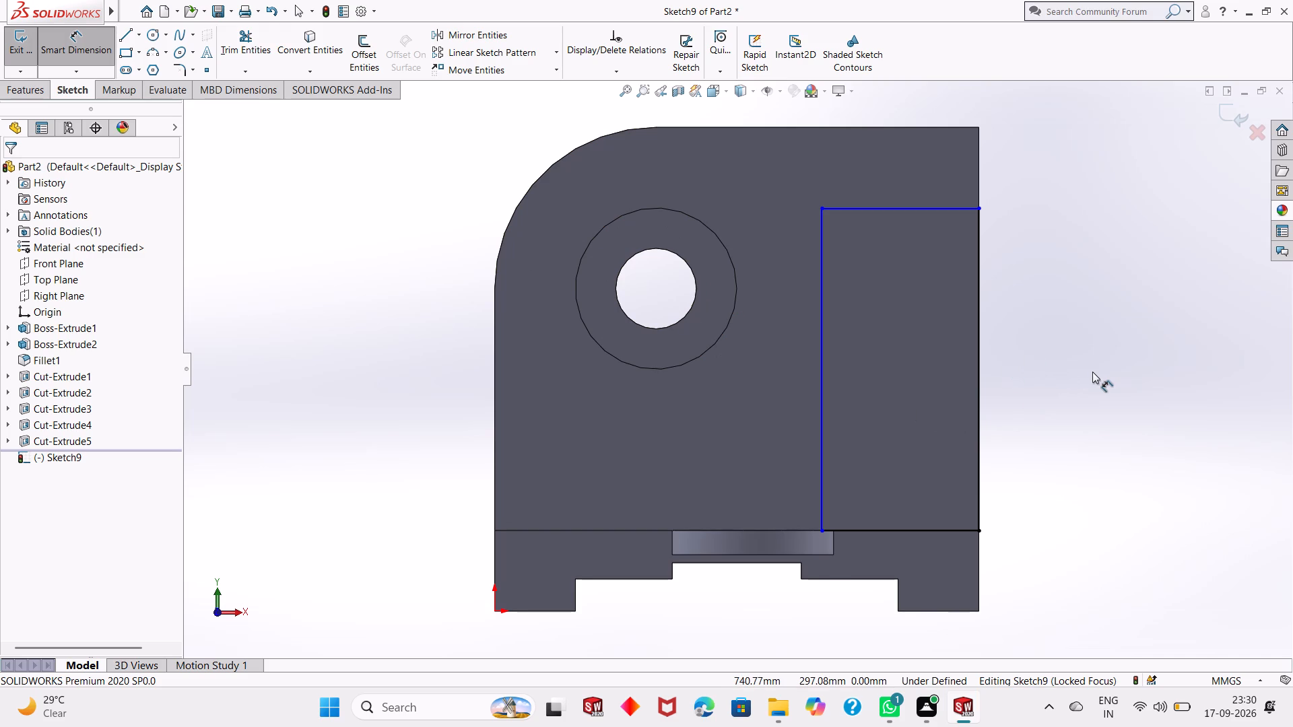
click(979, 334)
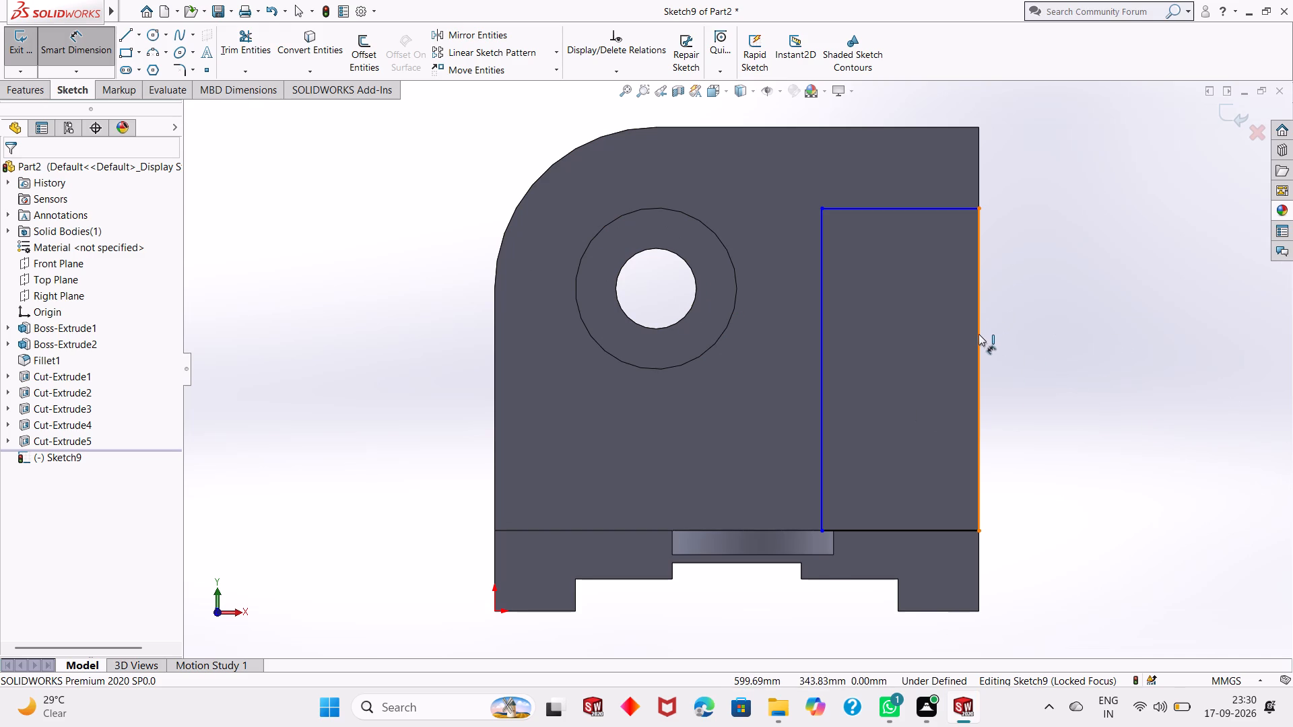
click(1071, 341)
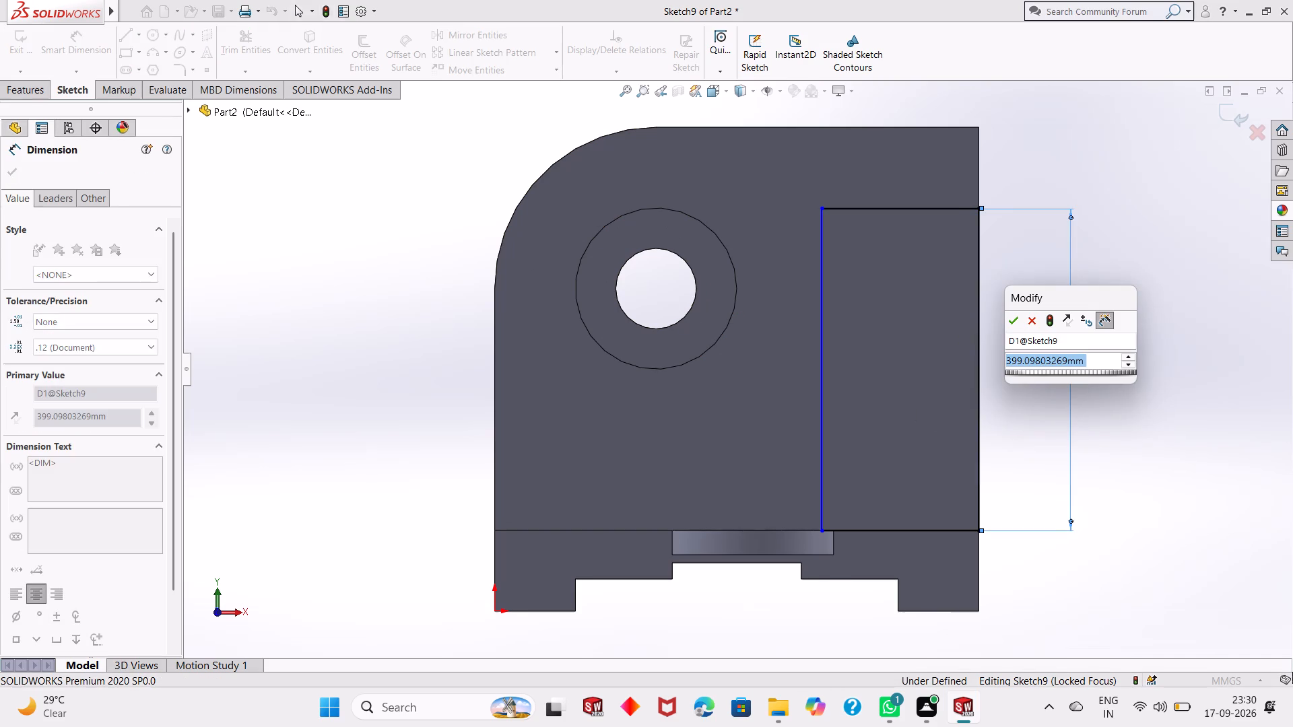
text(300)
key(Return)
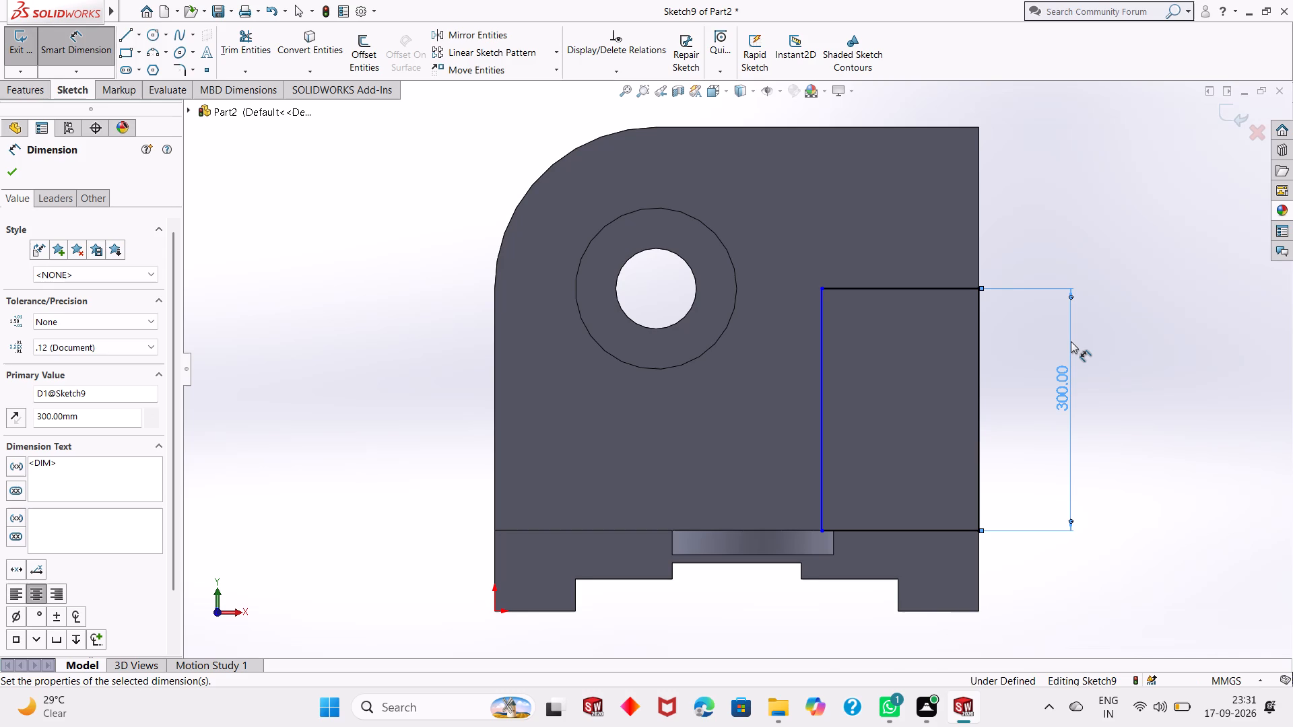
Dimension the rectangle's width along its top edge to 150 mm.
click(890, 289)
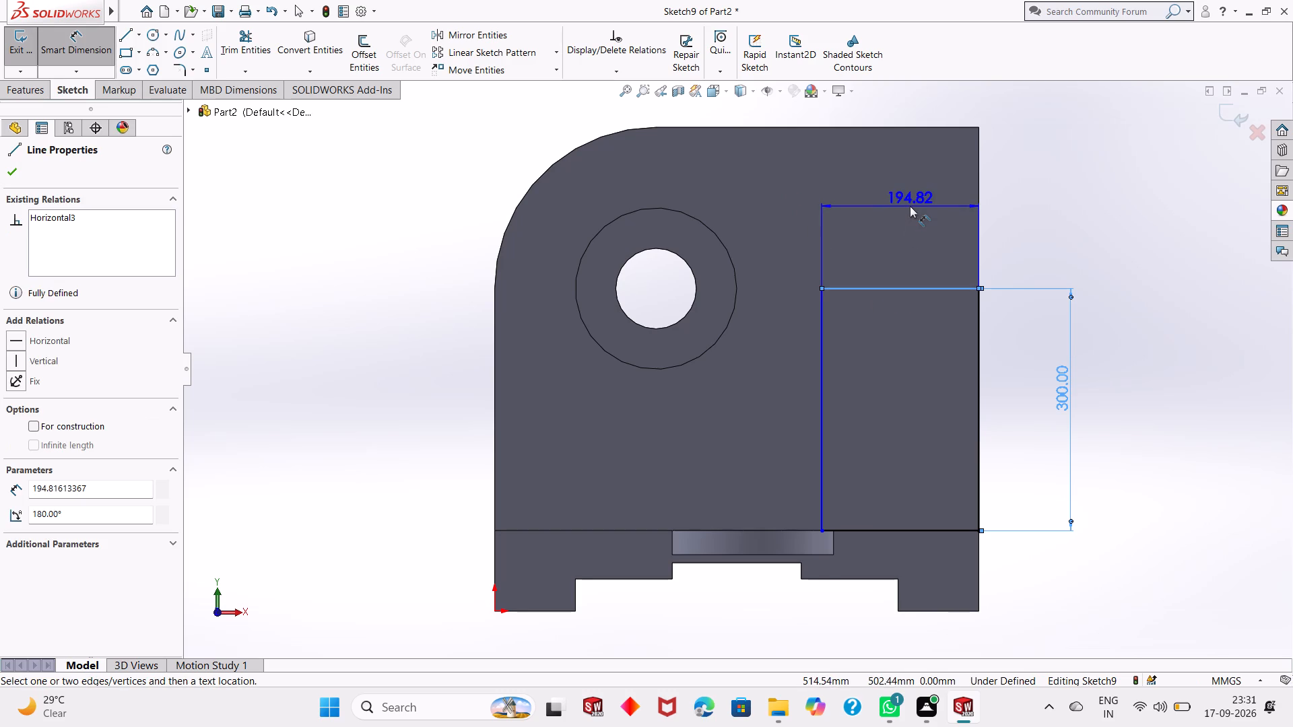
click(910, 205)
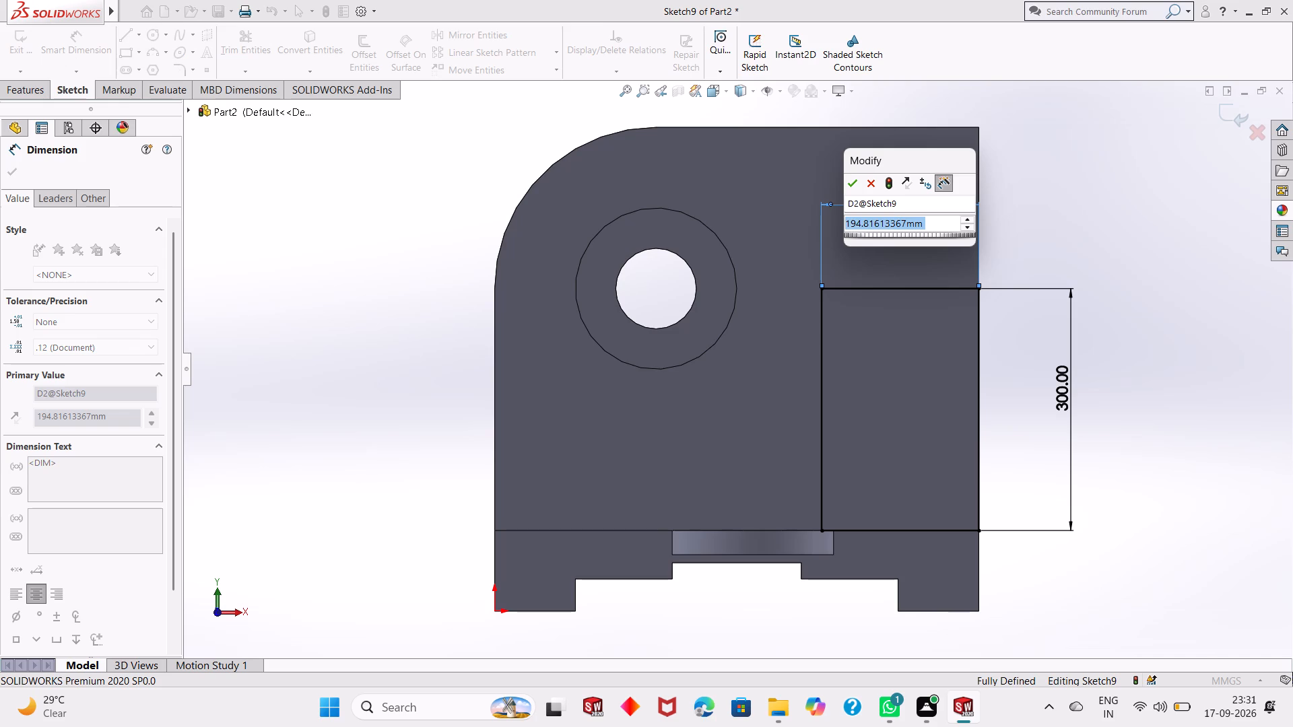
scroll(926, 324, up, 2)
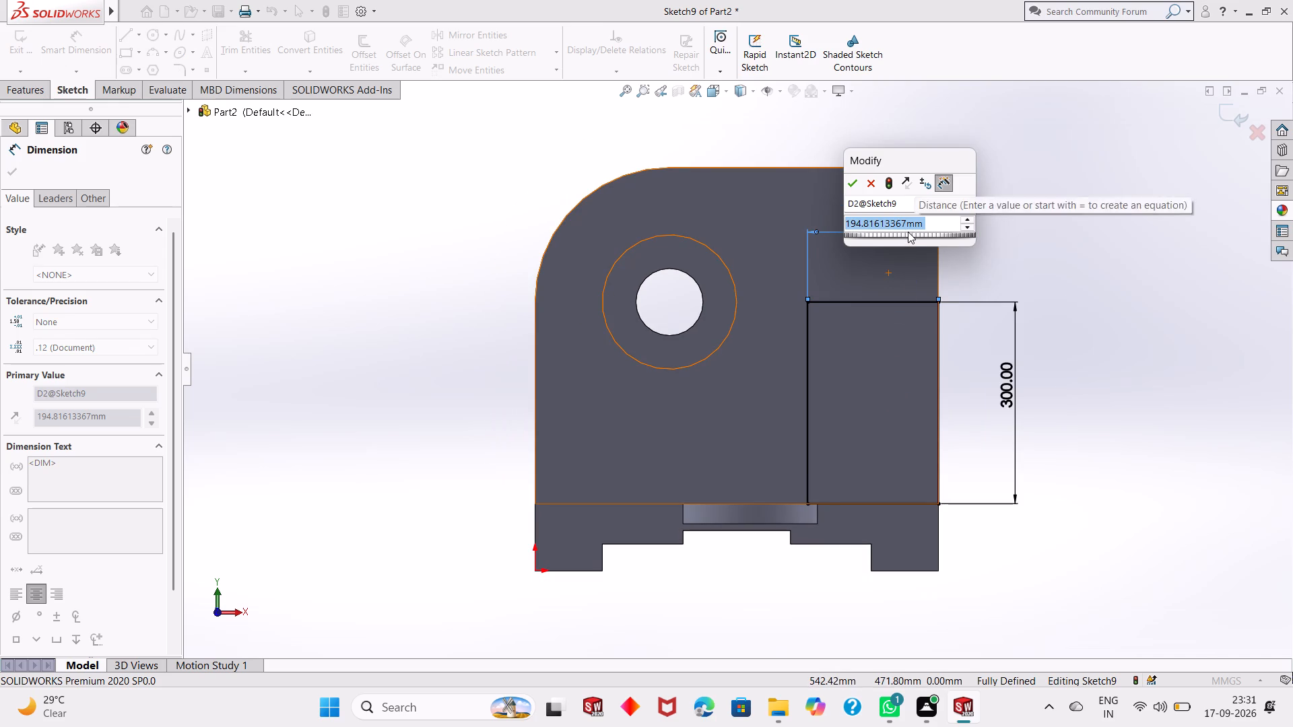
key(1)
key(5)
key(0)
key(Return)
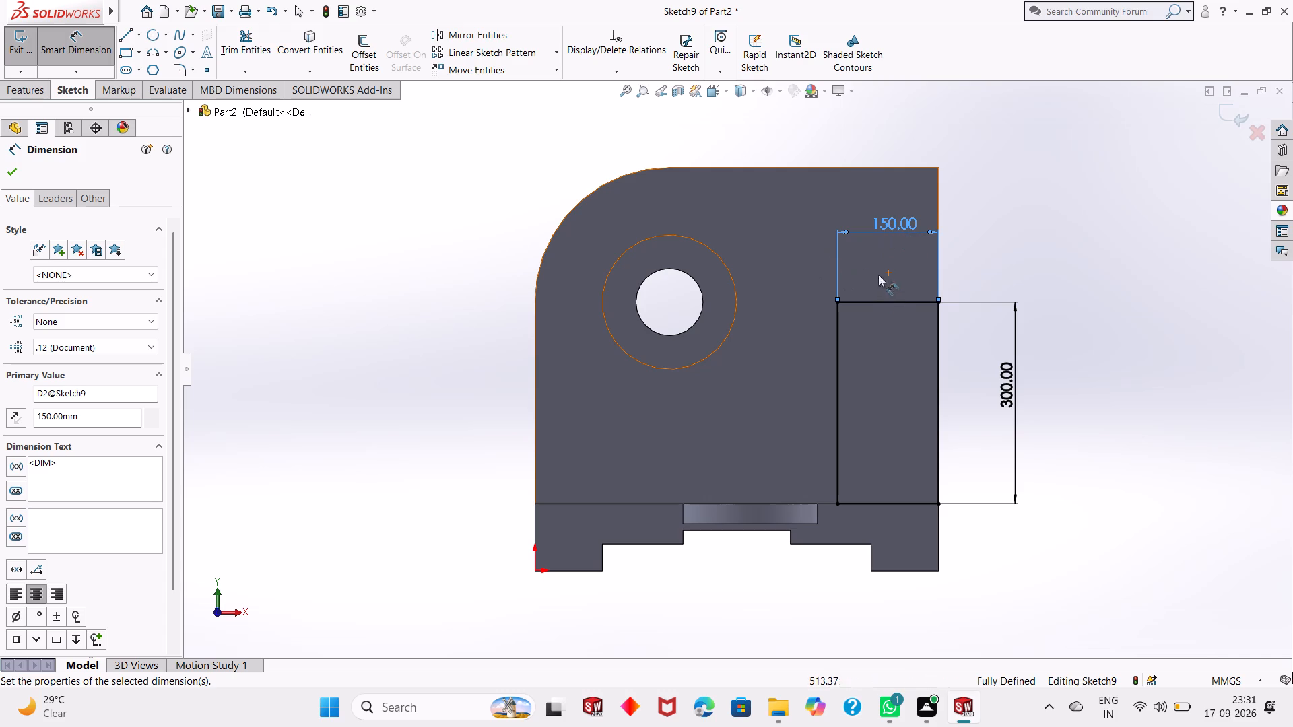
Change the rectangle's width dimension to 130 mm.
double_click(900, 226)
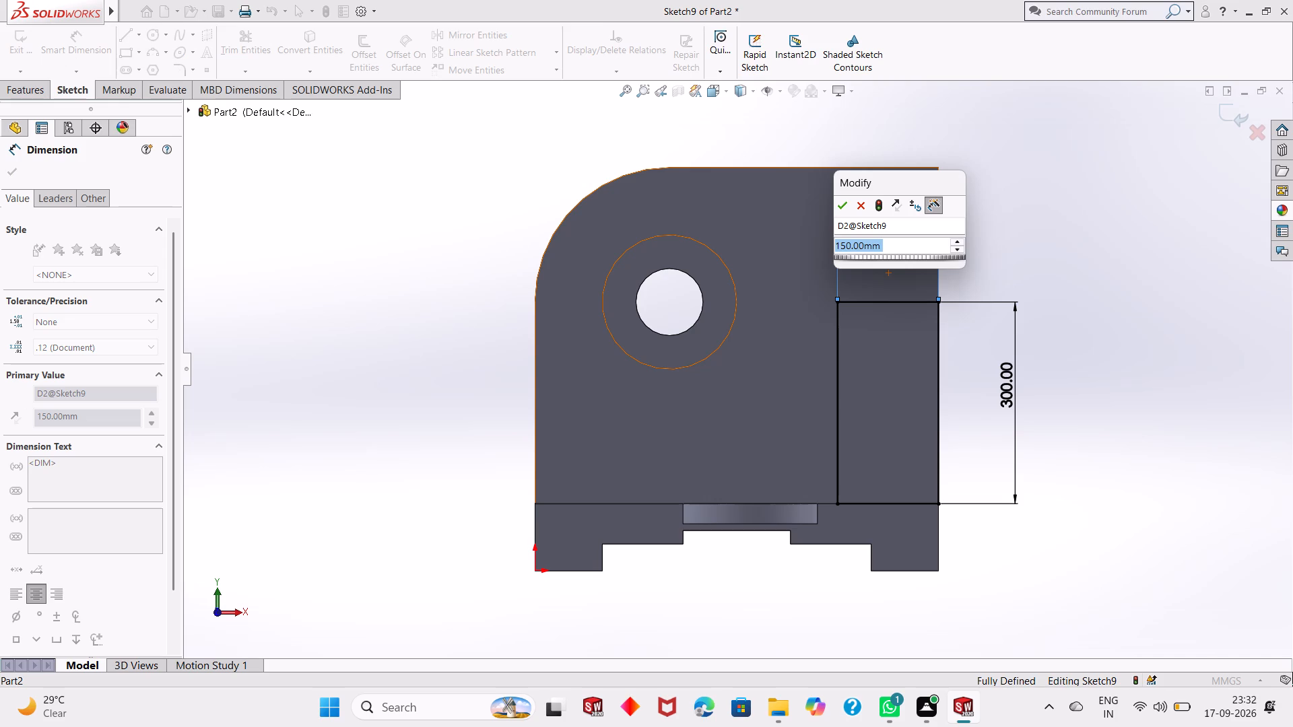
text(130)
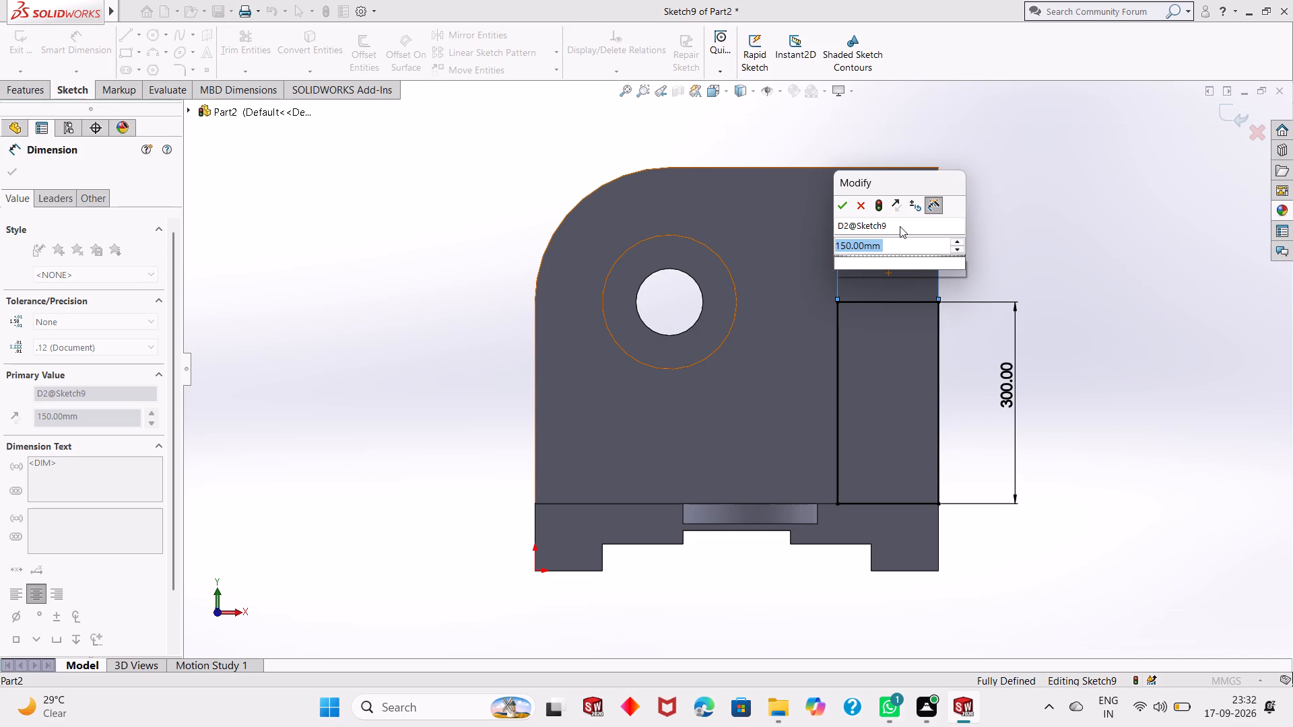
key(Return)
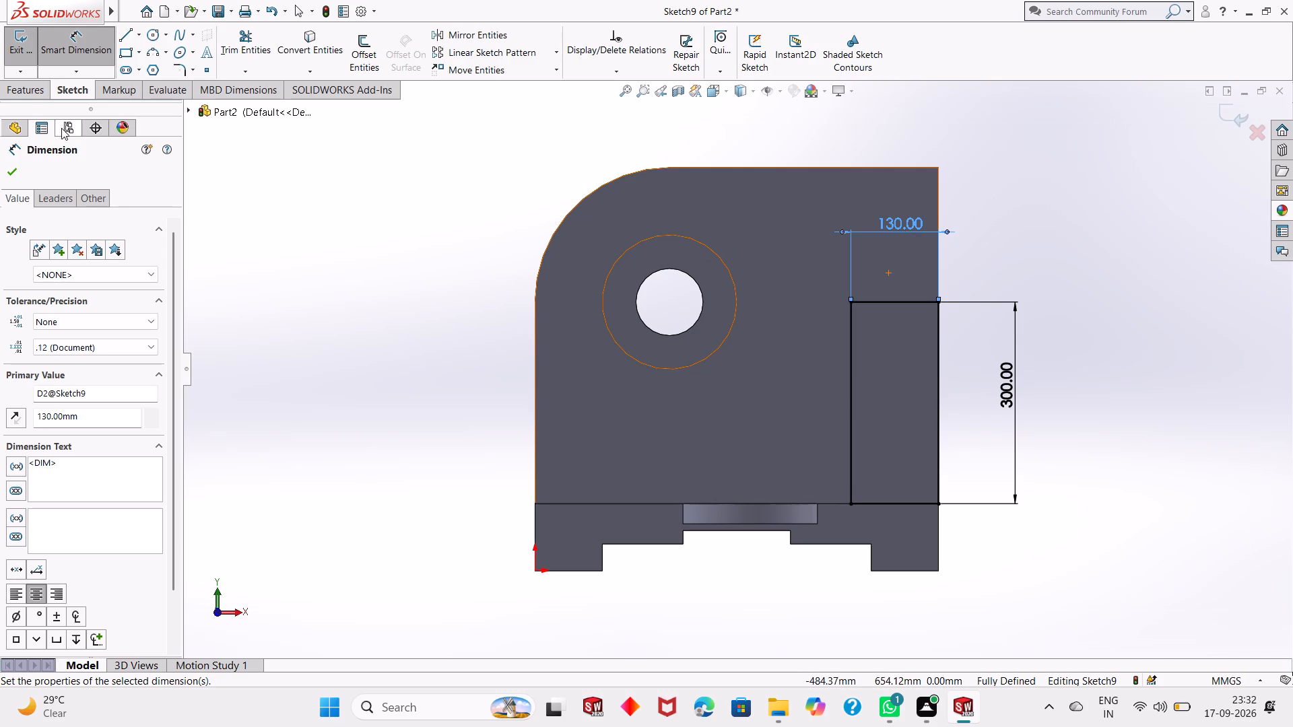
click(6, 172)
Extrude the rectangle as a 400 mm blind boss over the base plate, merged with the existing body.
middle_drag(673, 355, 694, 346)
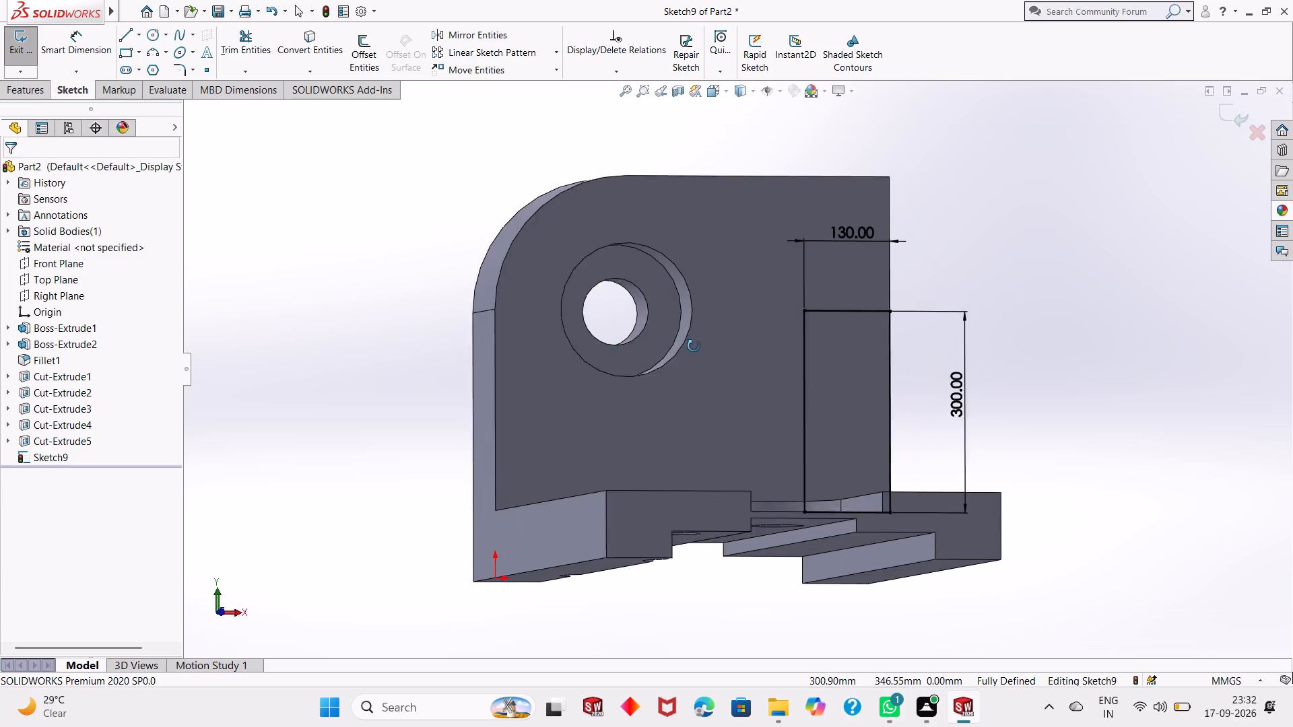
middle_drag(694, 346, 698, 392)
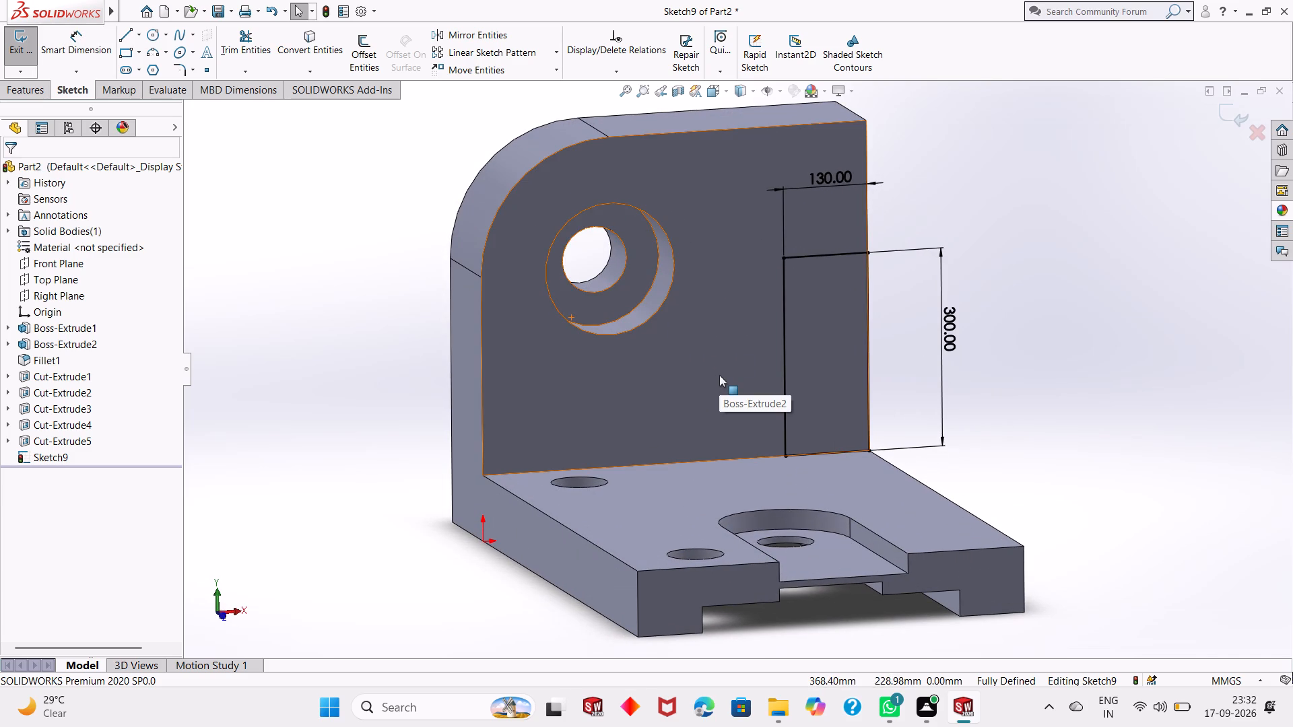
click(15, 84)
click(36, 54)
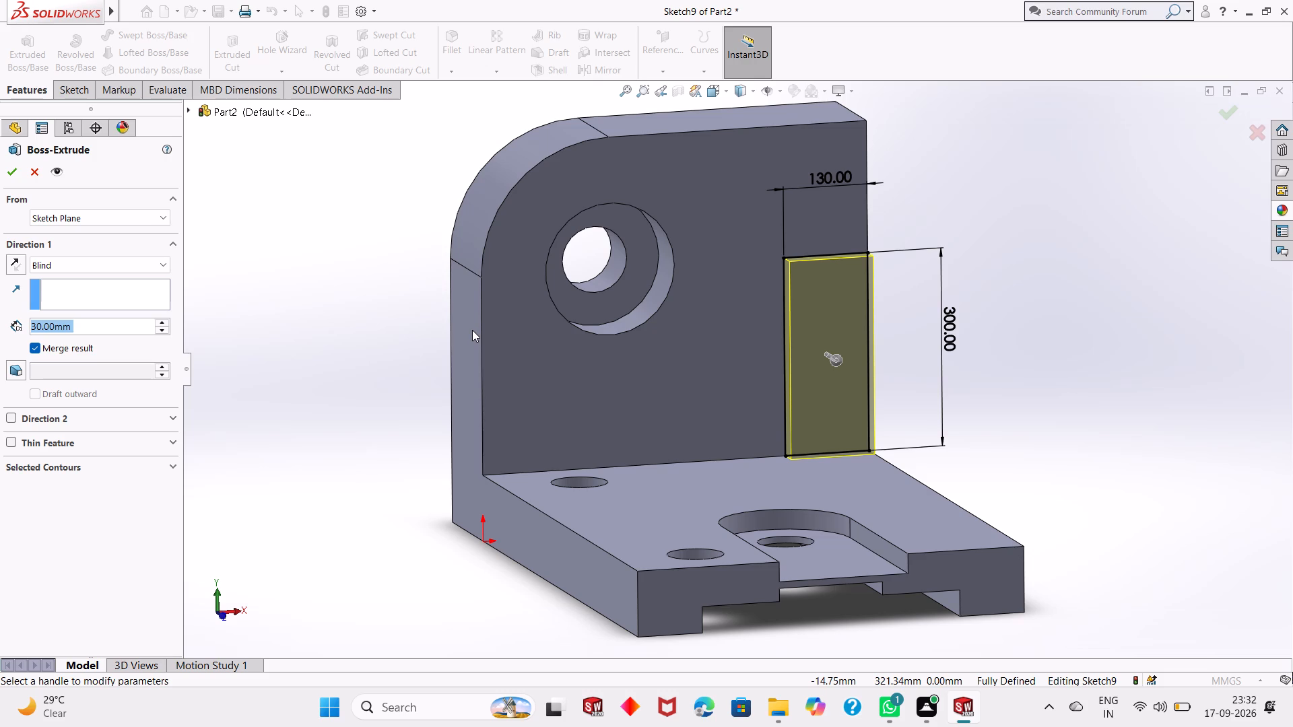
scroll(495, 343, down, 2)
scroll(640, 377, down, 3)
scroll(640, 377, up, 1)
scroll(640, 377, down, 6)
scroll(664, 376, up, 7)
scroll(971, 434, down, 3)
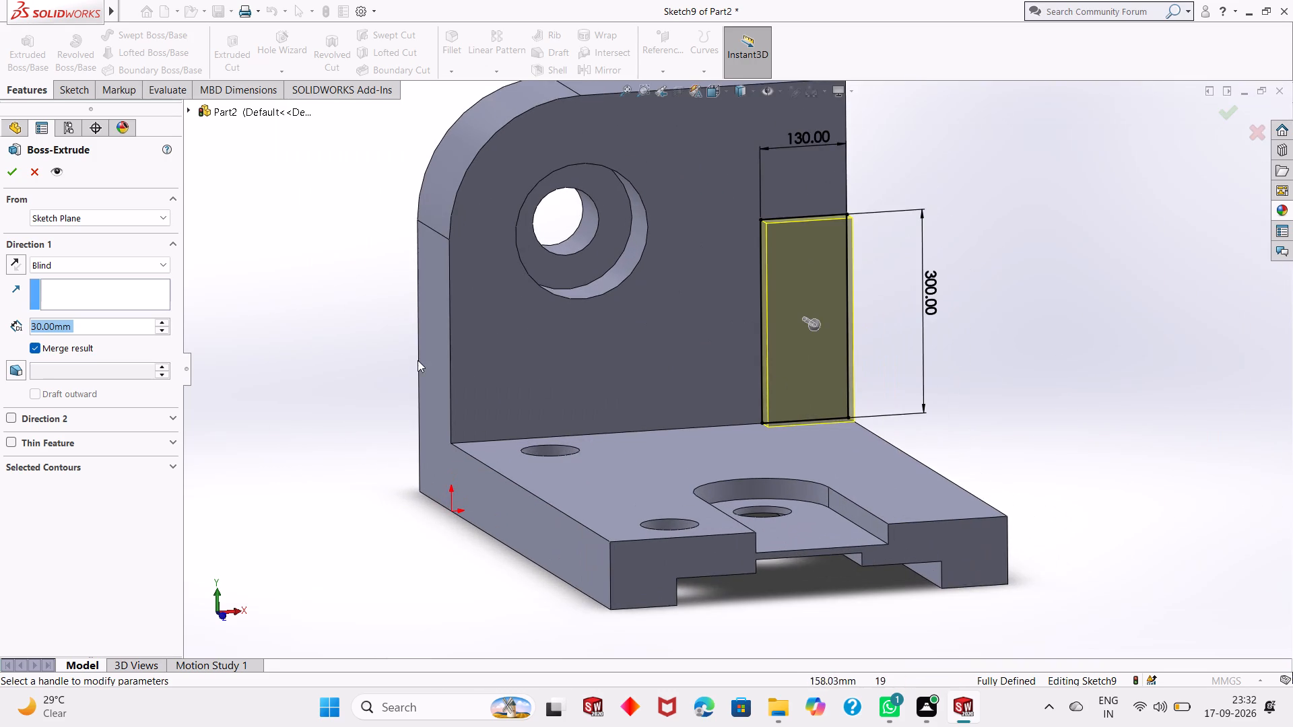
key(BackSpace)
key(BackSpace)
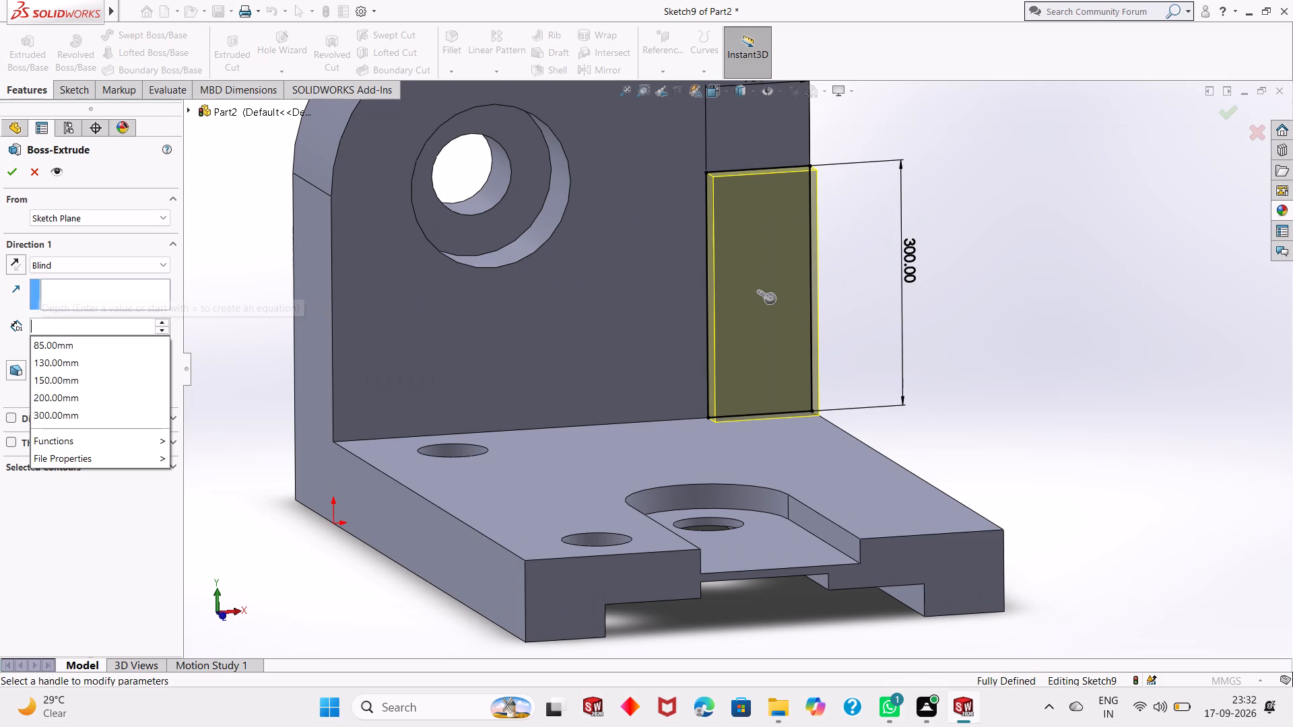
key(BackSpace)
key(BackSpace)
key(BackSpace)
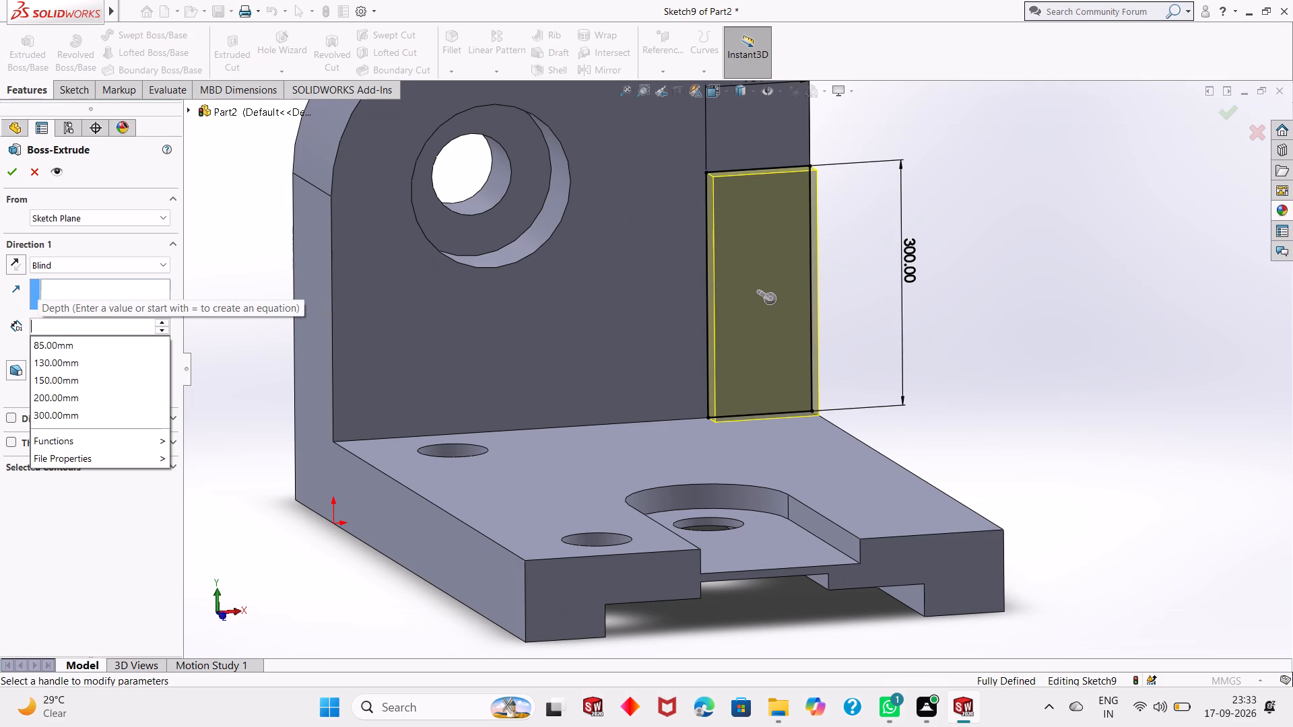
key(BackSpace)
key(BackSpace)
text(400)
key(Return)
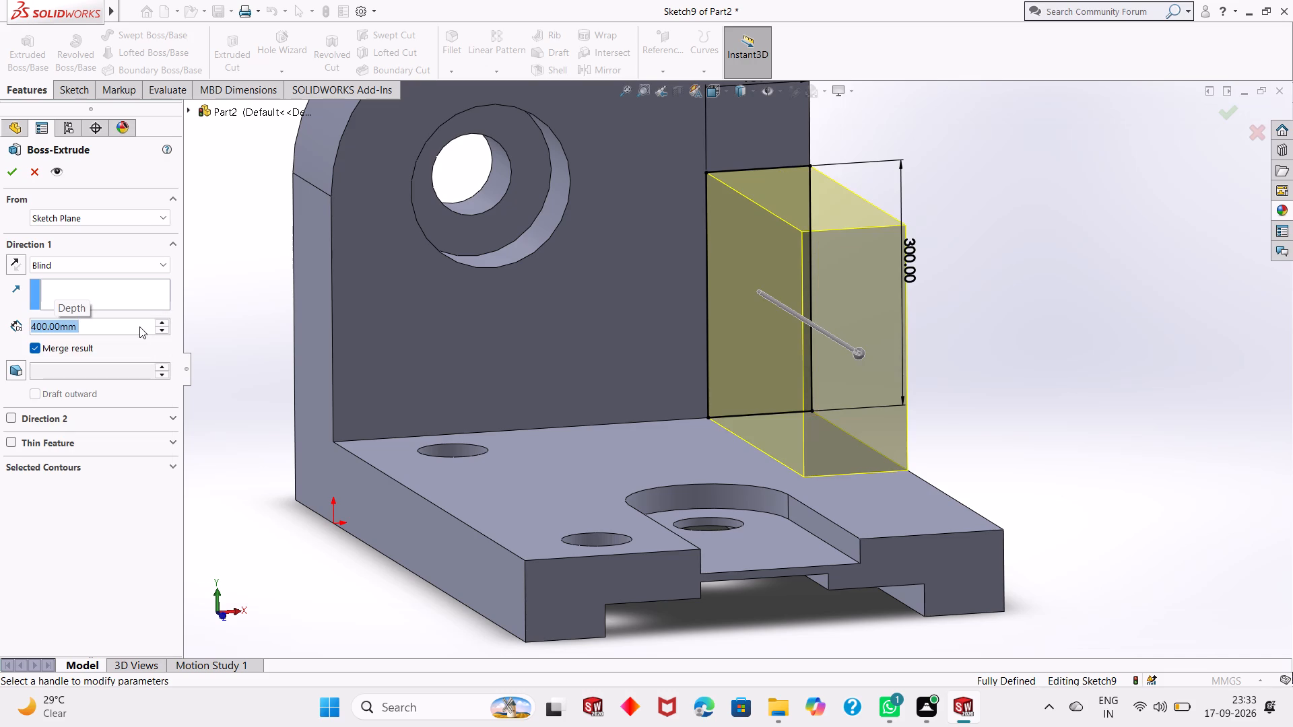
click(10, 172)
Examine the new block between the upright and the base plate from several angles.
middle_drag(451, 380, 463, 411)
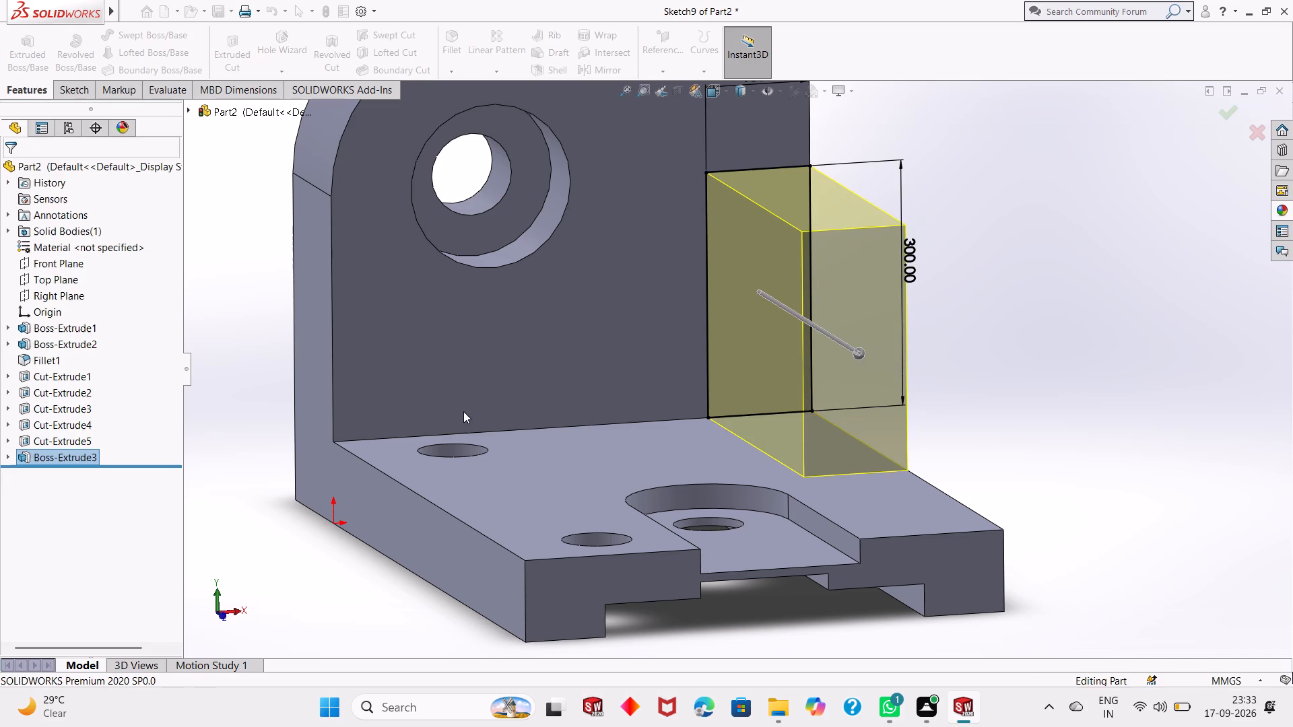
middle_drag(463, 411, 470, 432)
scroll(529, 371, up, 3)
middle_drag(640, 446, 653, 497)
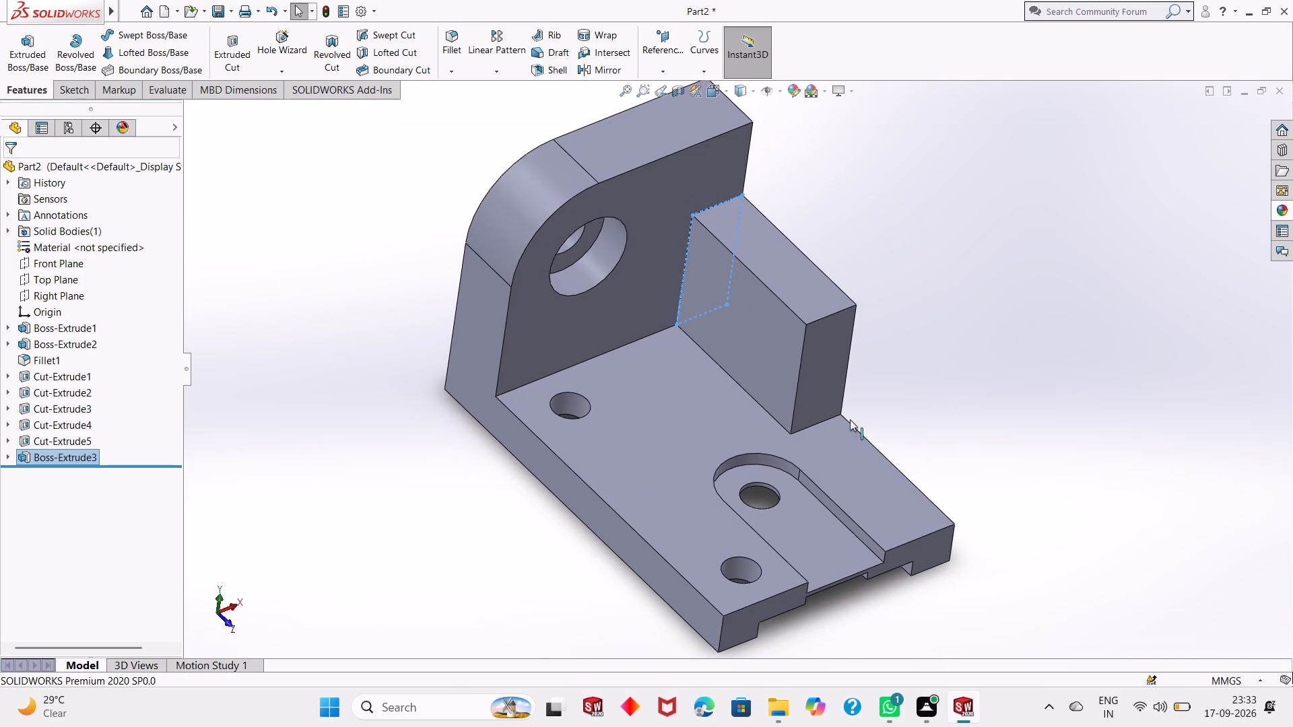
scroll(843, 443, down, 2)
scroll(828, 434, up, 1)
middle_drag(828, 435, 813, 393)
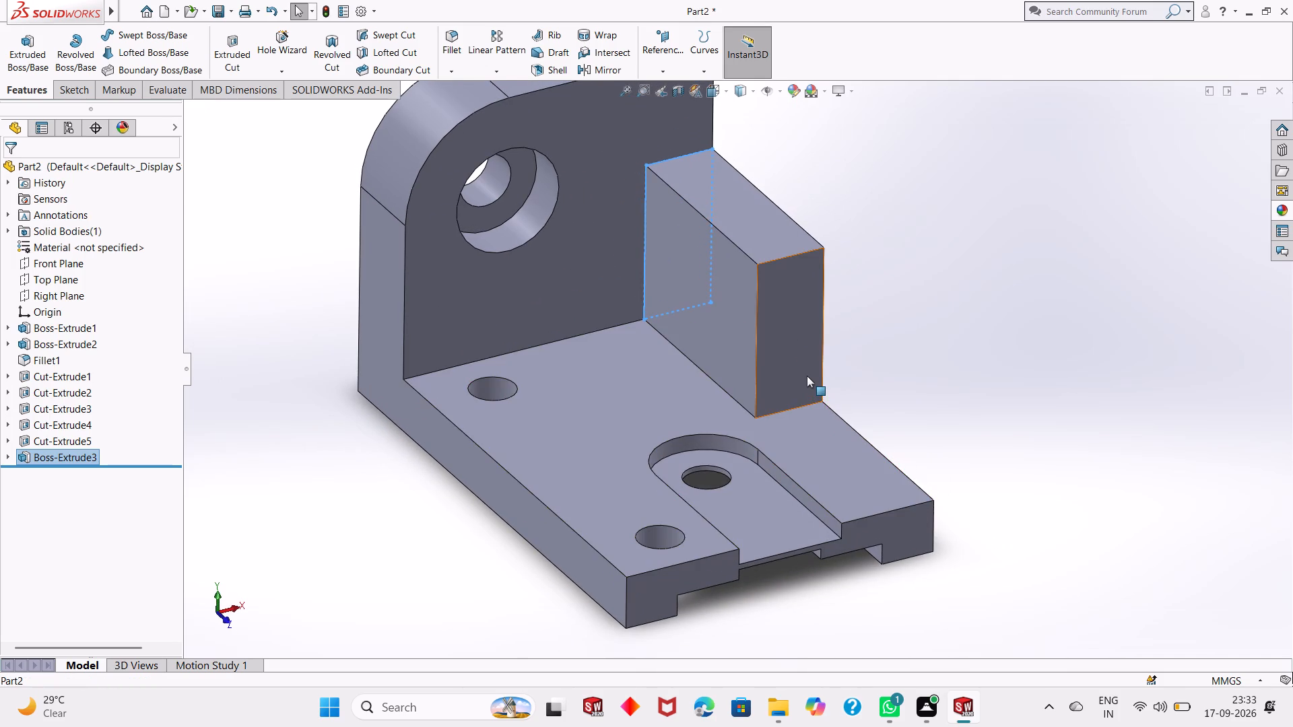
On the outer side face of the block and base plate, sketch a 150 mm radius circle centred on the midpoint of the block's top edge.
middle_drag(801, 451, 644, 376)
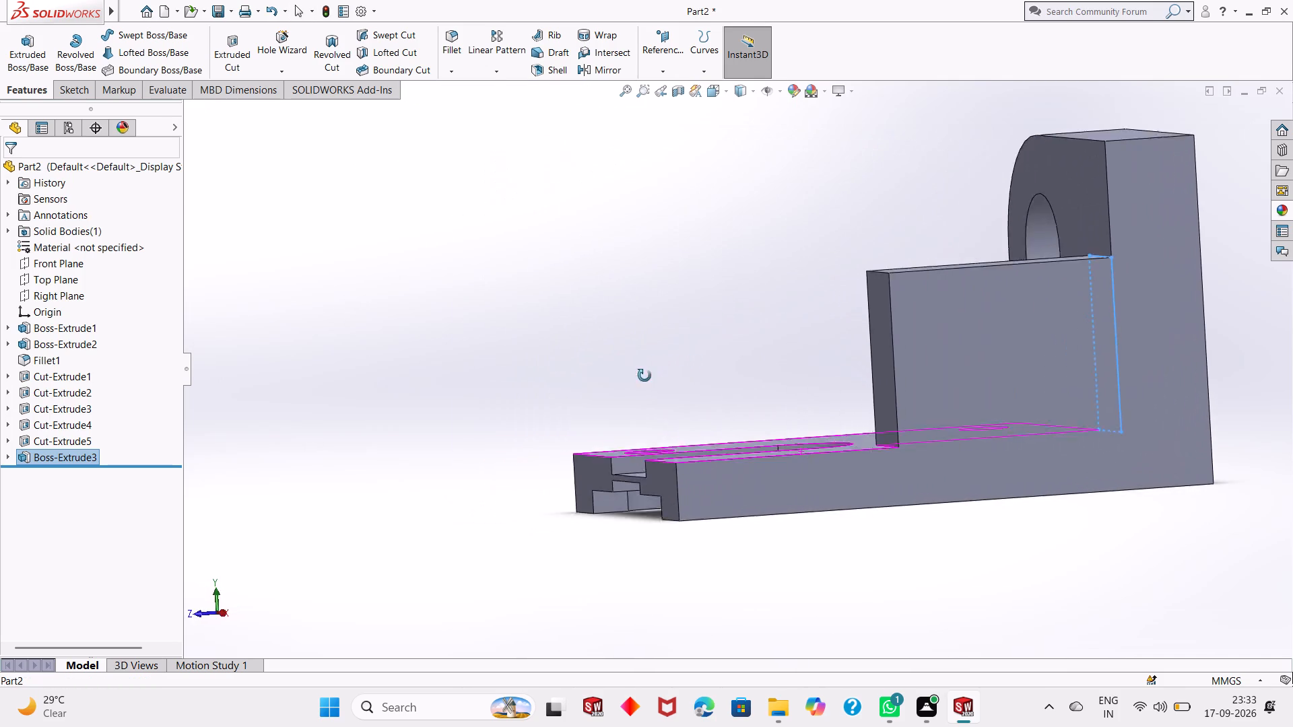
middle_drag(644, 376, 669, 415)
scroll(669, 415, up, 1)
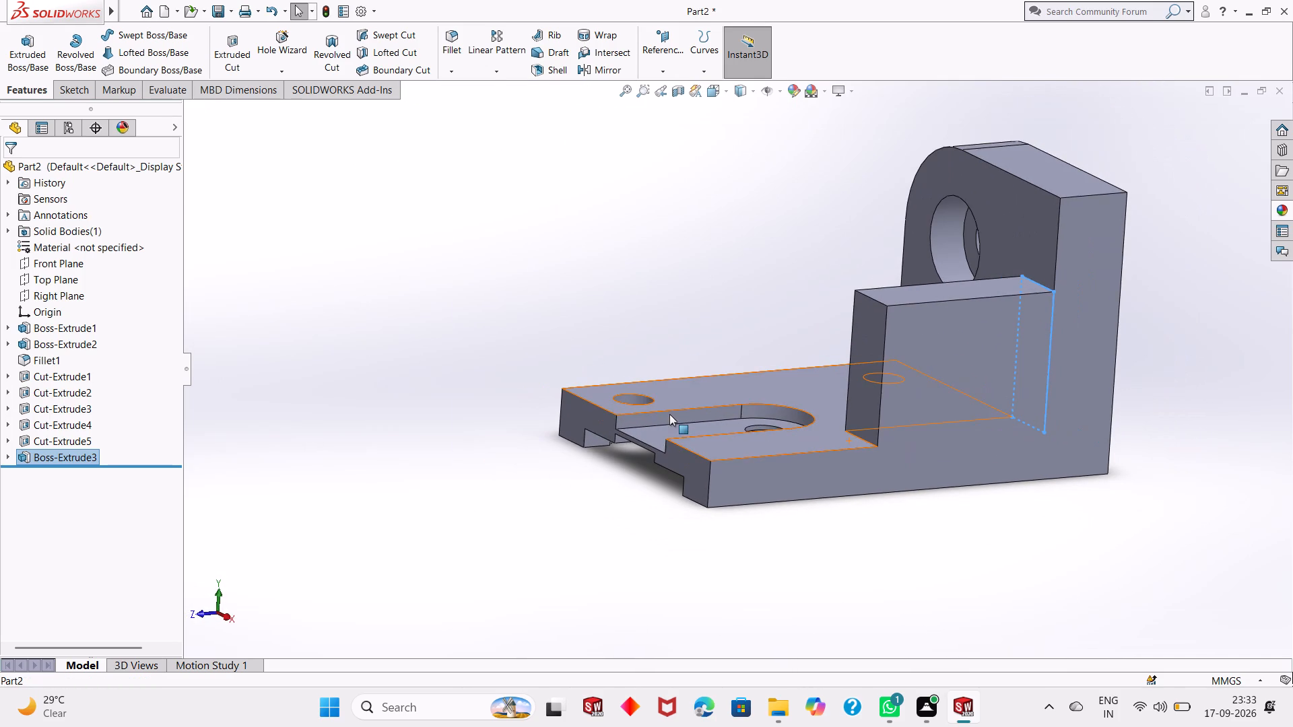
click(945, 392)
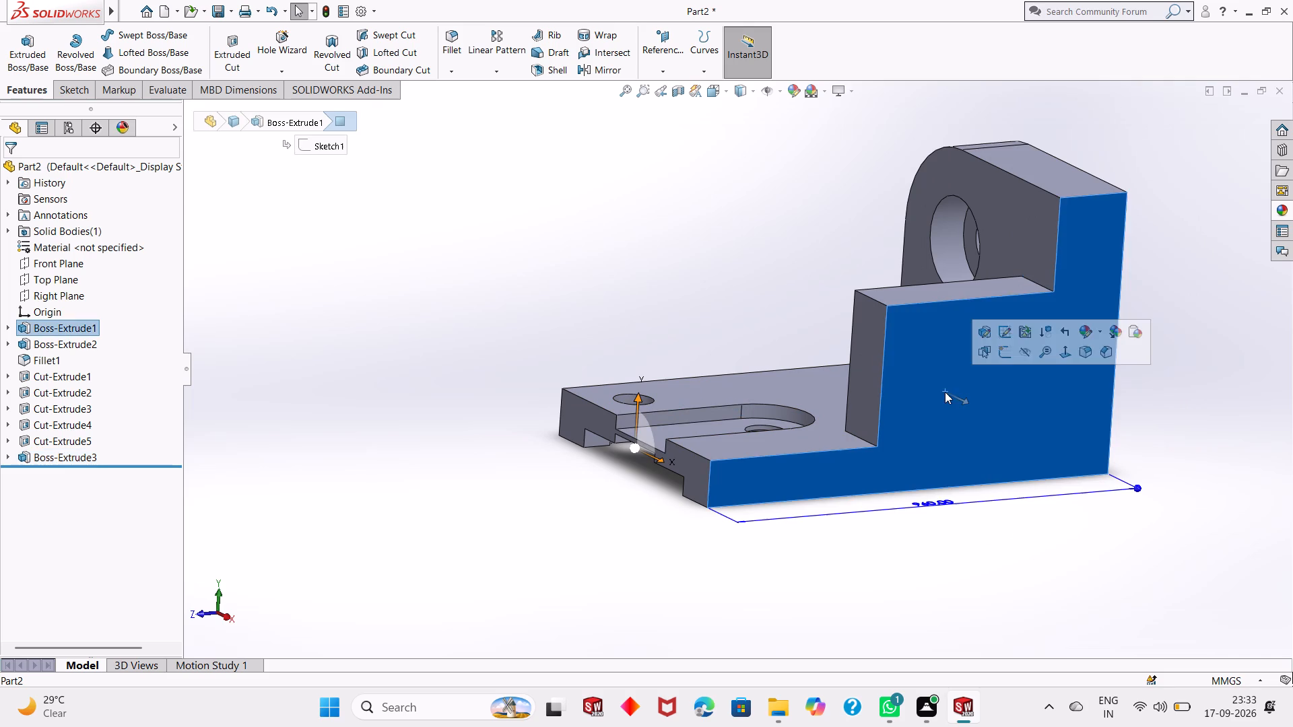
key(Escape)
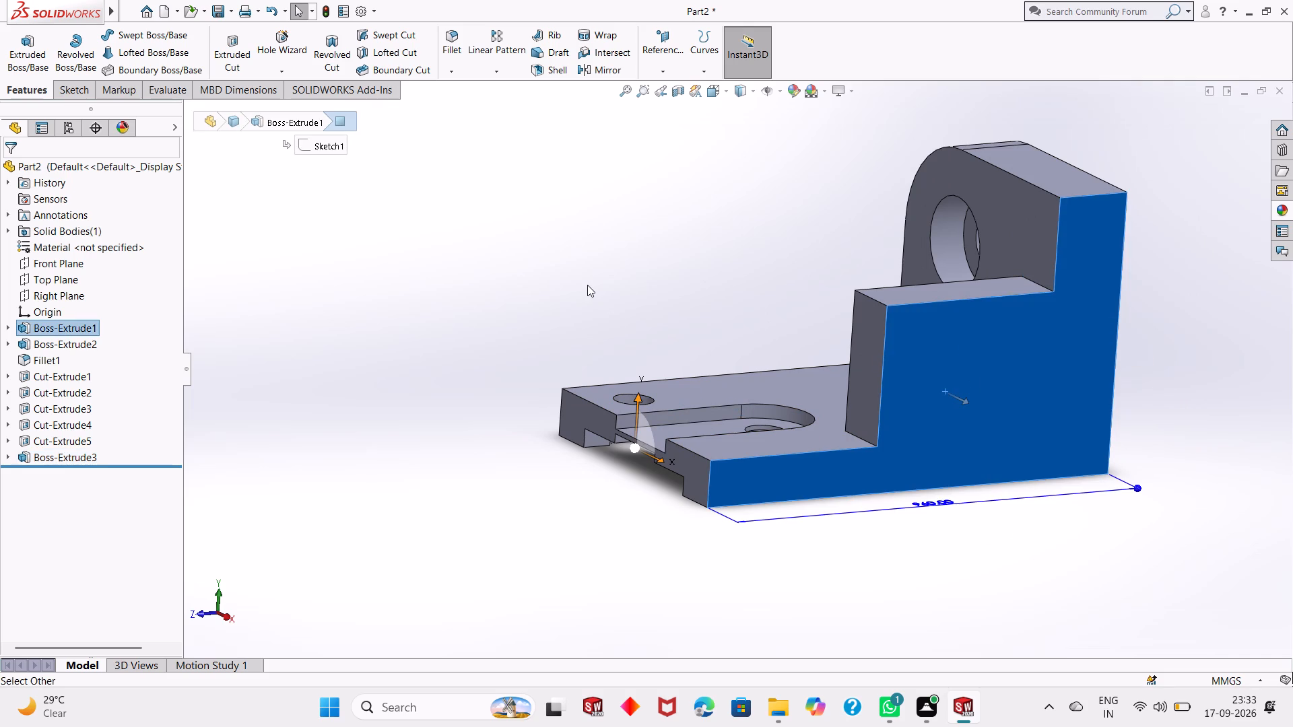
key(Escape)
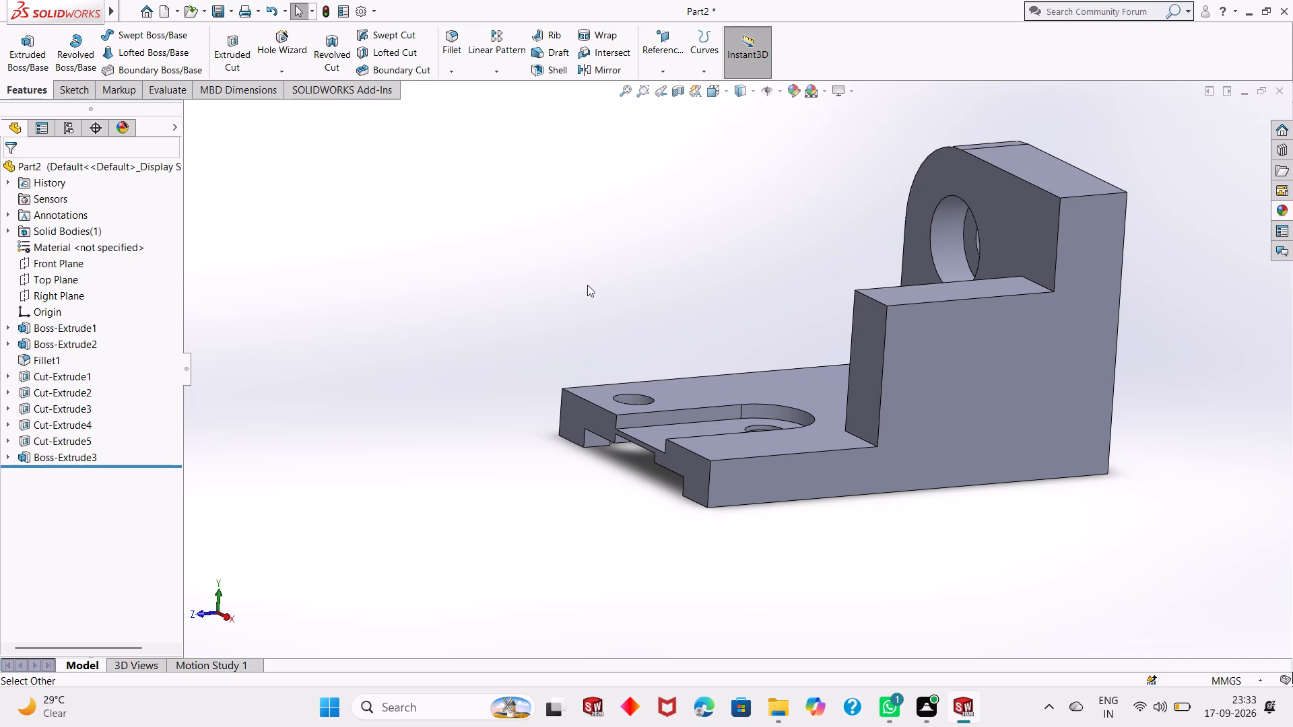
click(1007, 353)
click(1007, 330)
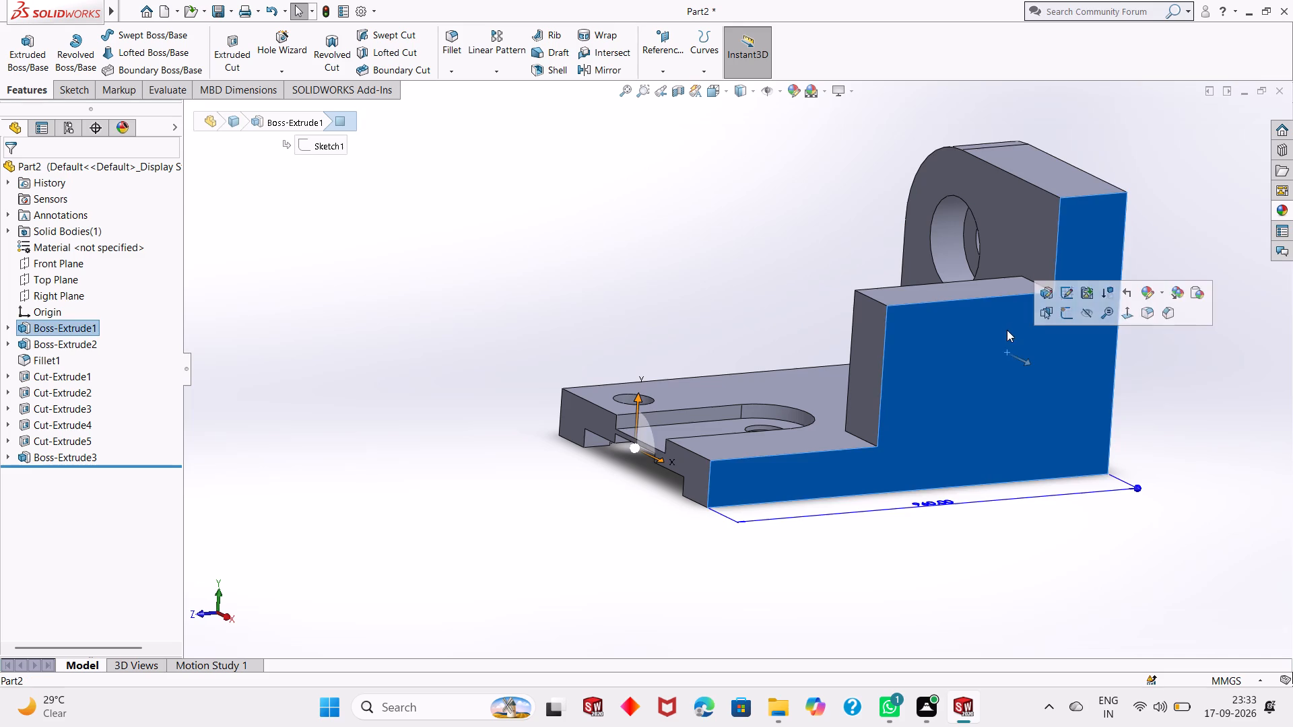
click(1069, 298)
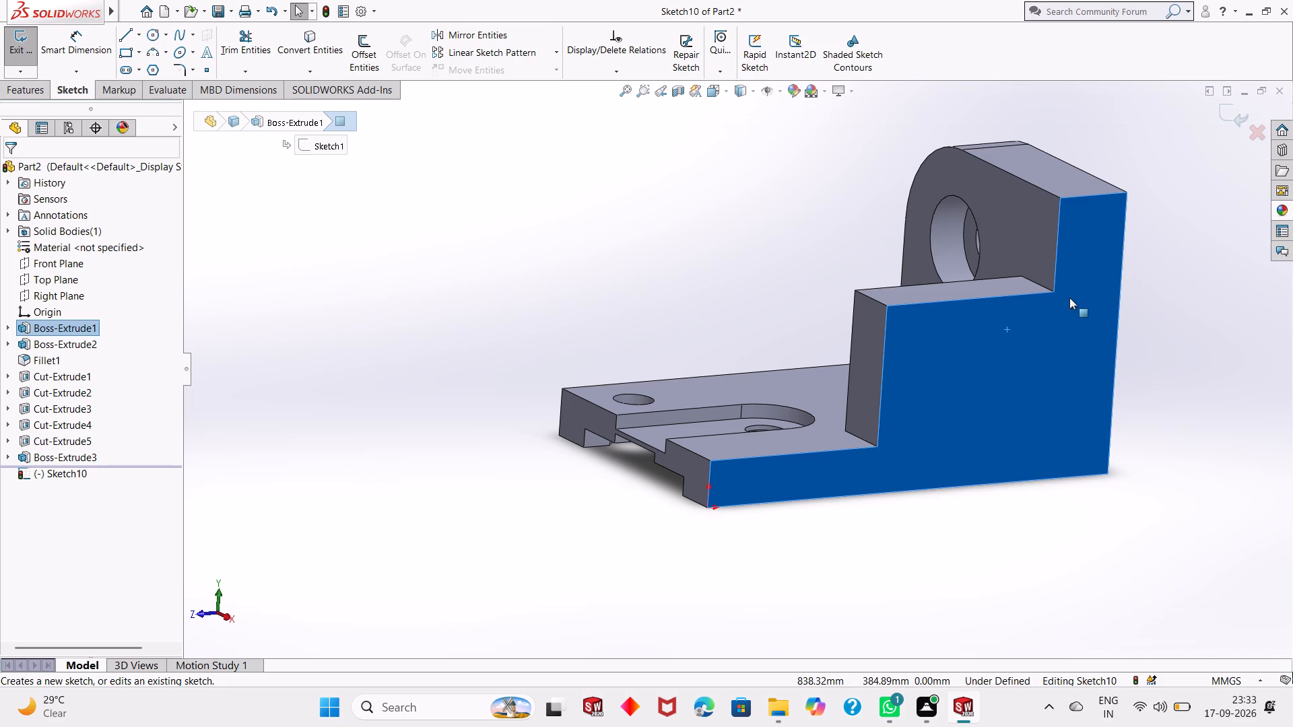
key(ctrl+8)
key(Escape)
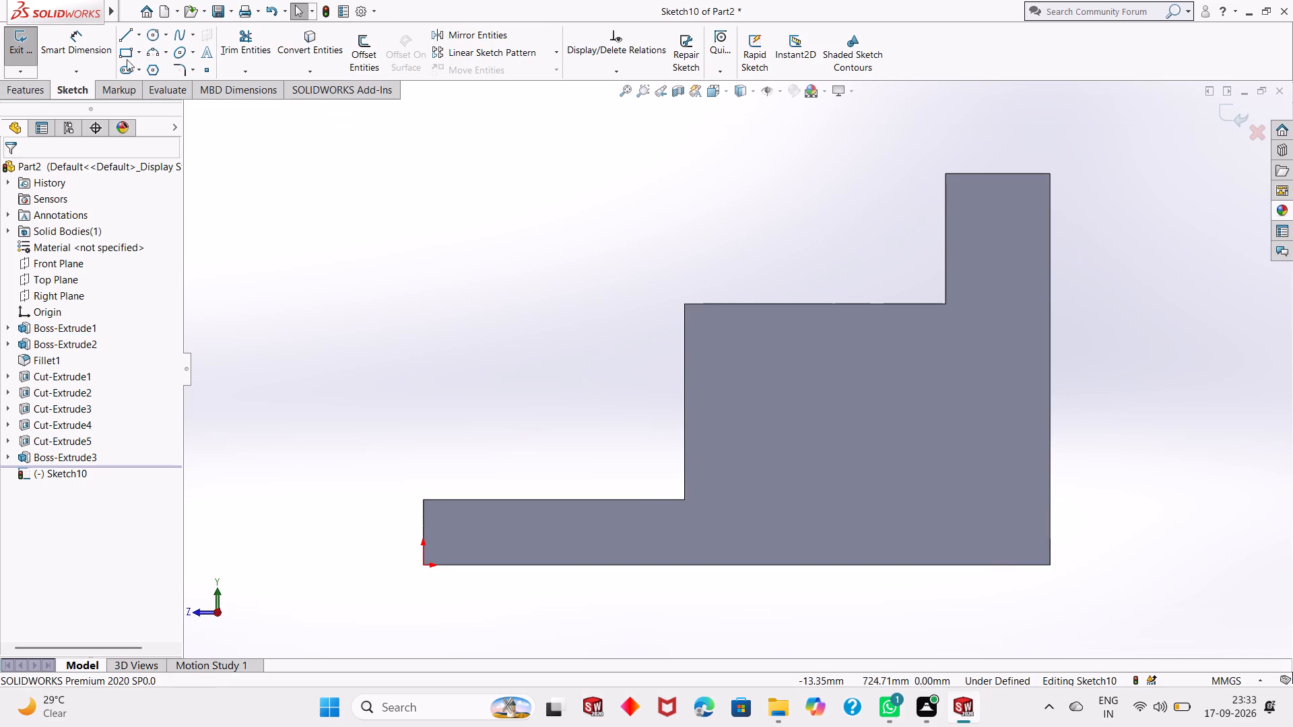
click(151, 36)
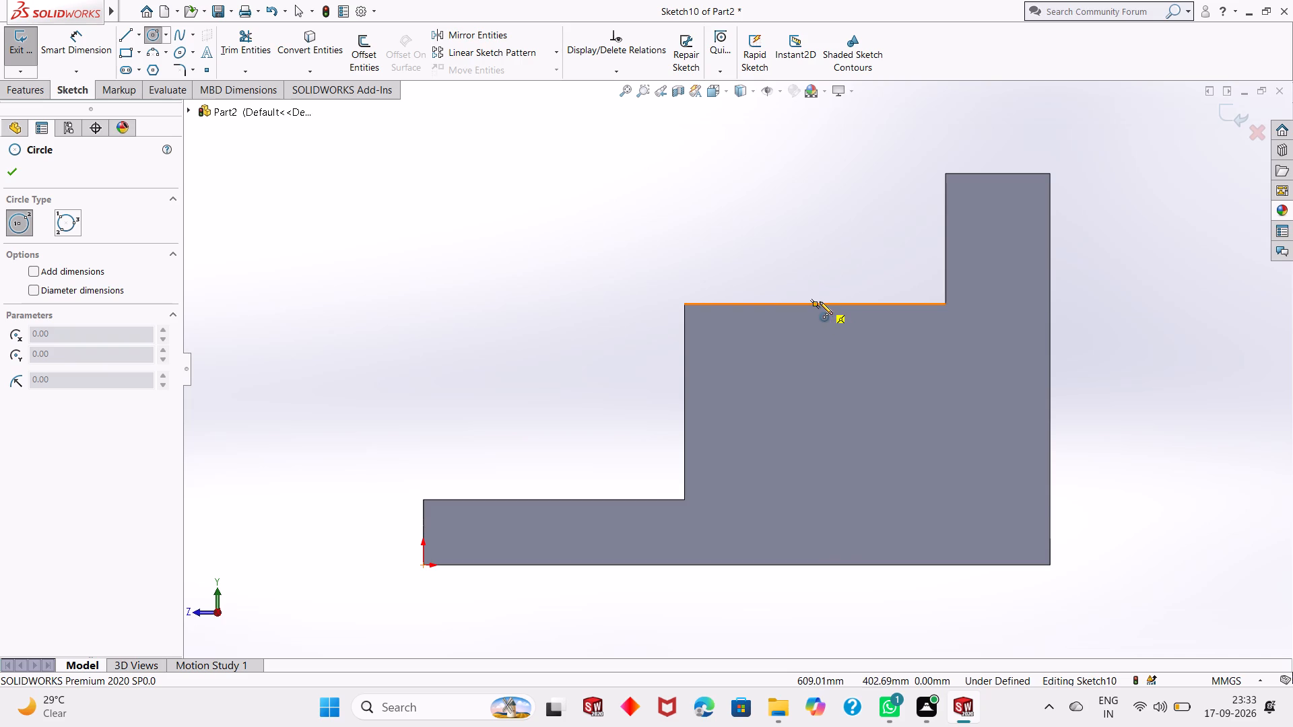
click(813, 302)
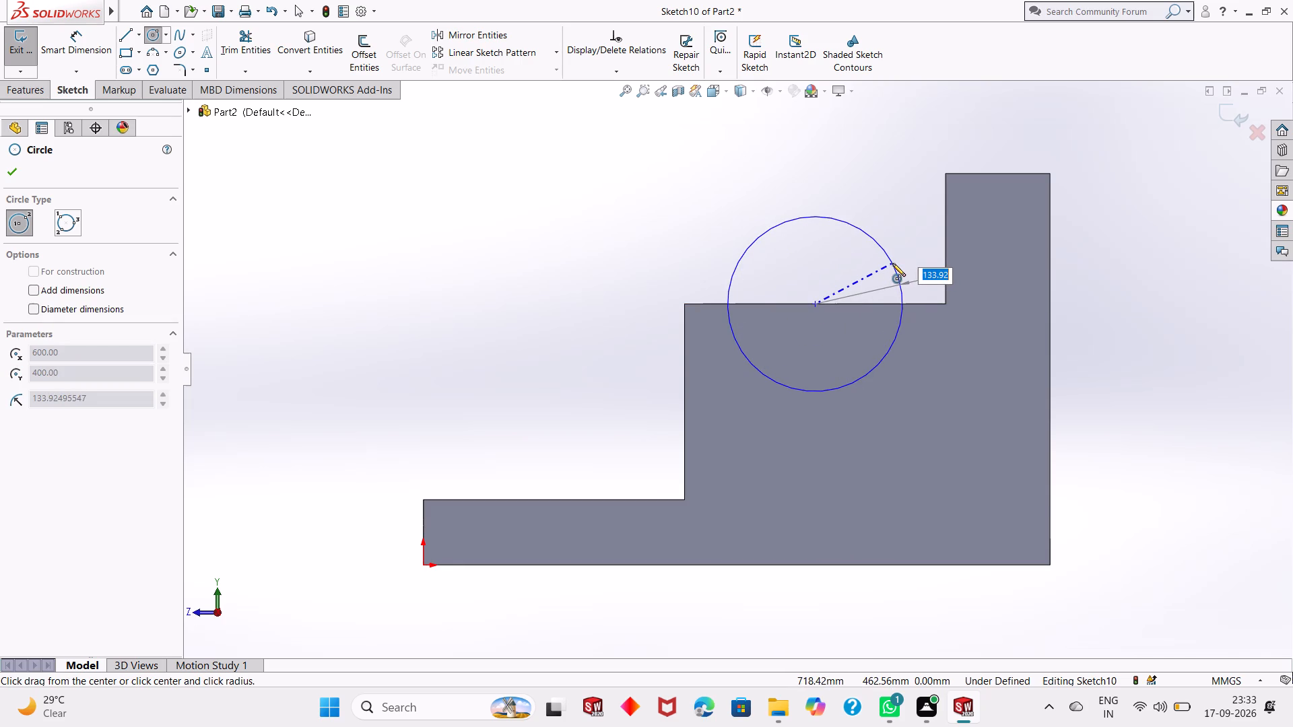
key(3)
key(BackSpace)
text(150)
key(Return)
right_click(451, 227)
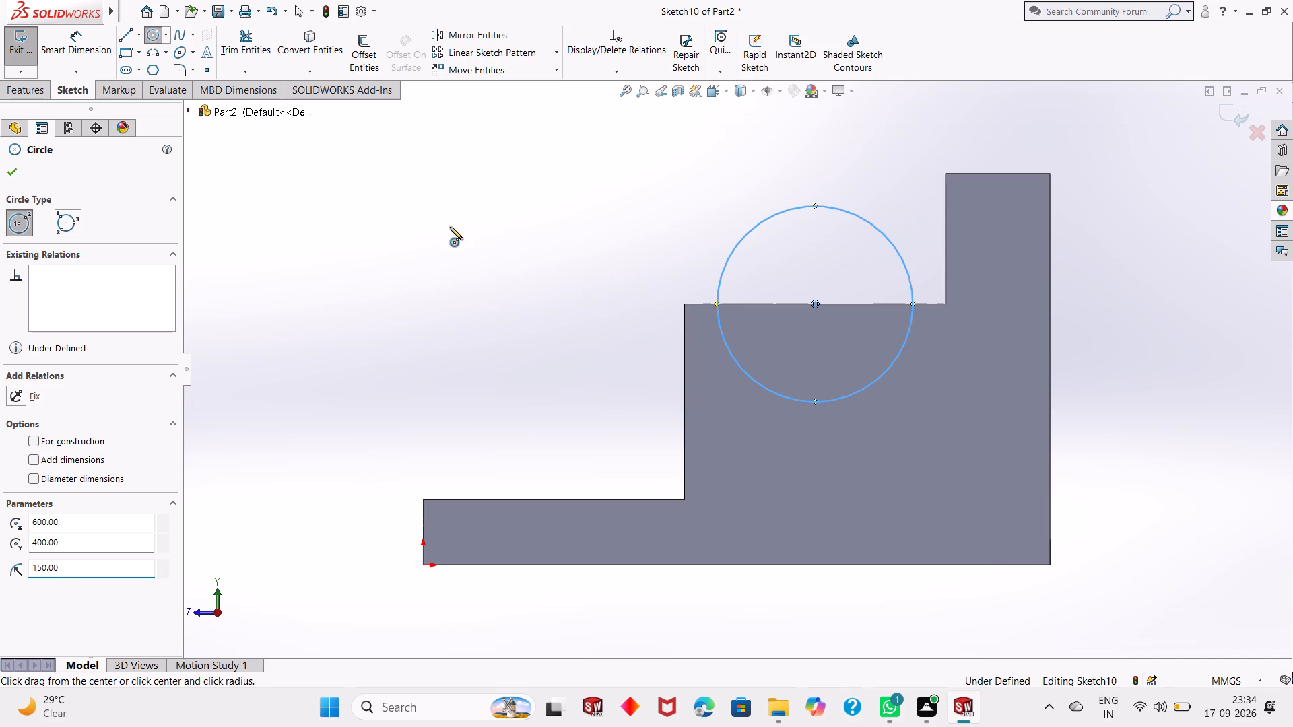
click(522, 242)
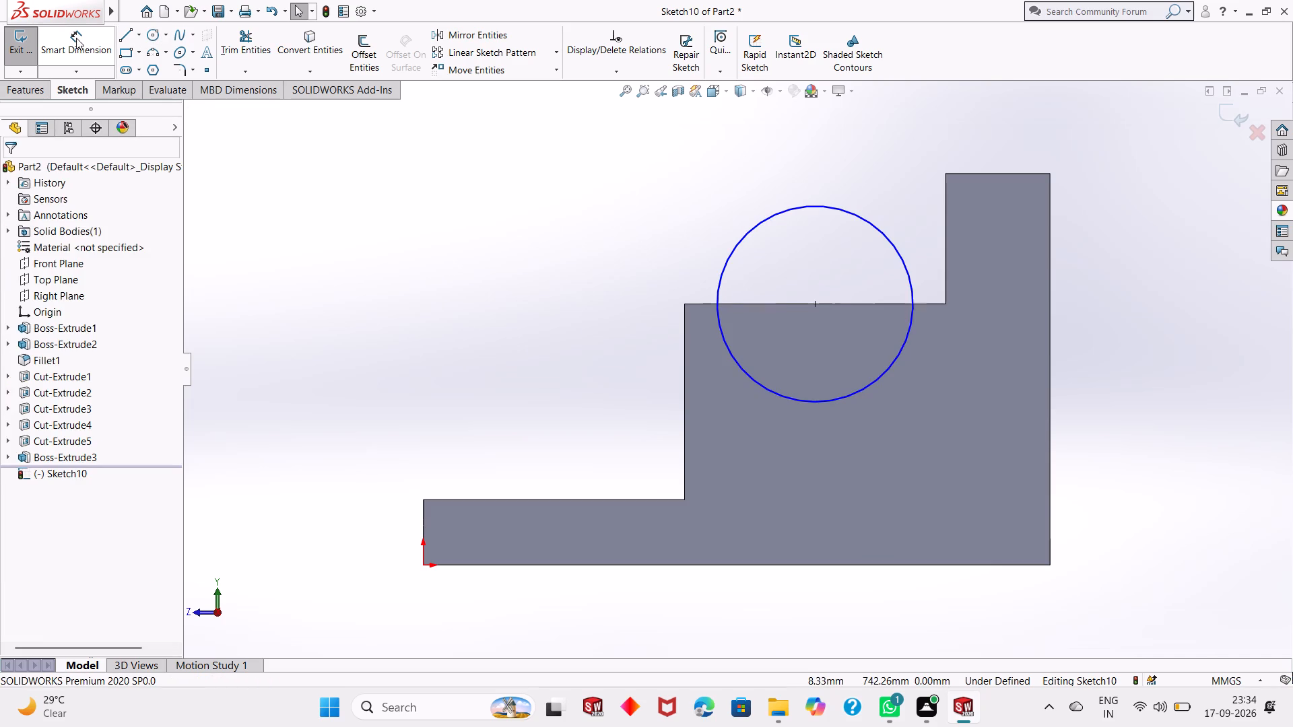
Dimension the circle's diameter as 300 mm.
click(75, 39)
click(725, 263)
click(487, 356)
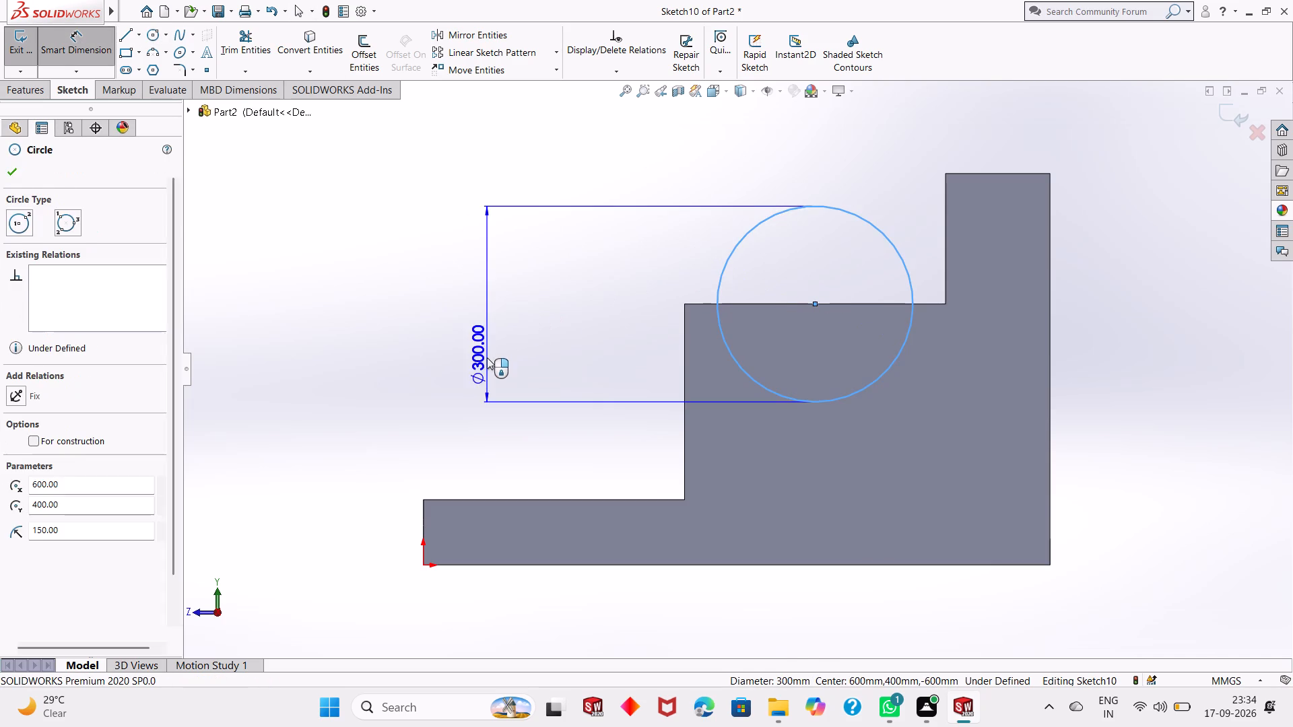
click(434, 333)
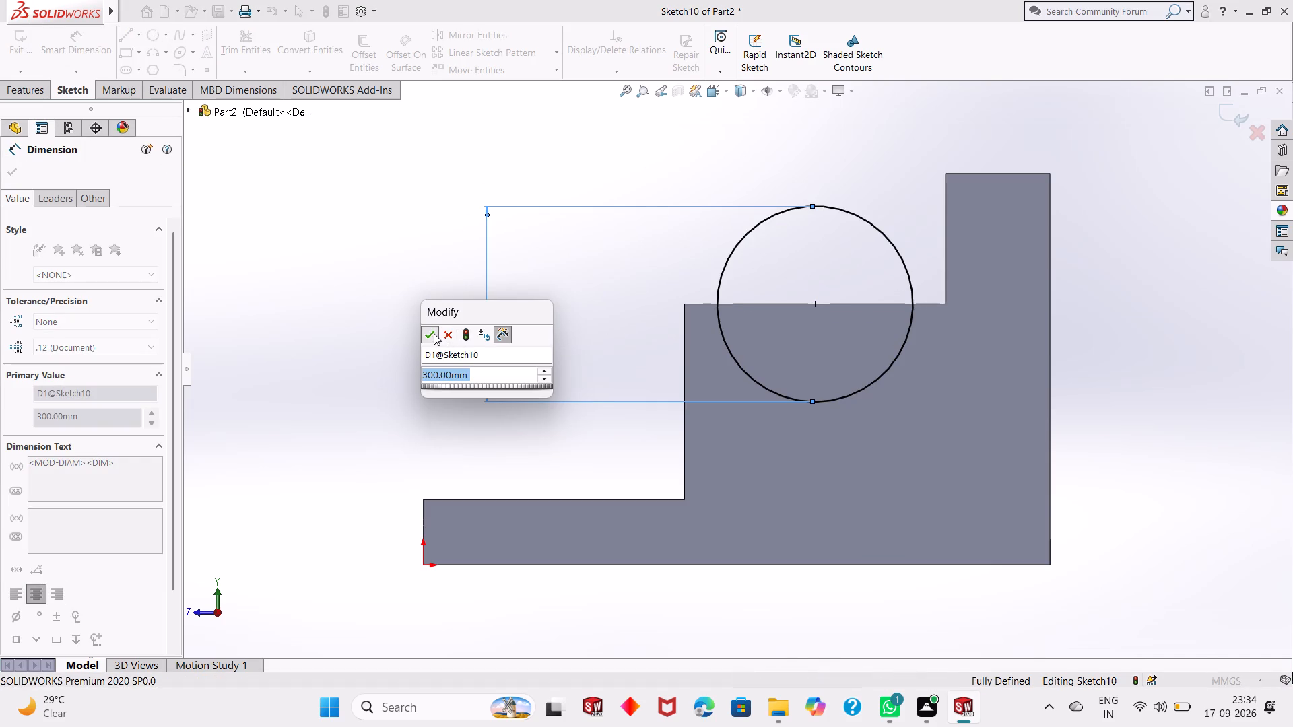
right_click(442, 228)
click(468, 272)
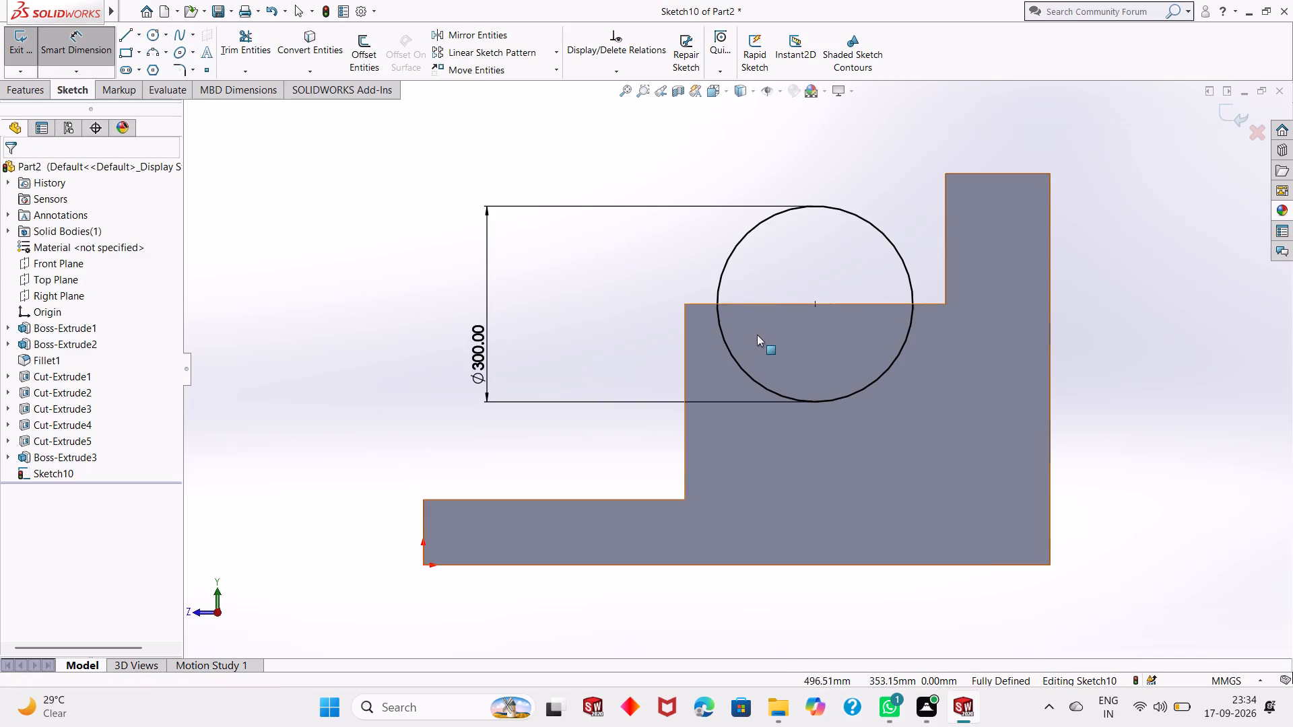
Cut-extrude the circle with a 400 mm blind depth through the side block to form a semicircular recess.
middle_drag(789, 342, 861, 358)
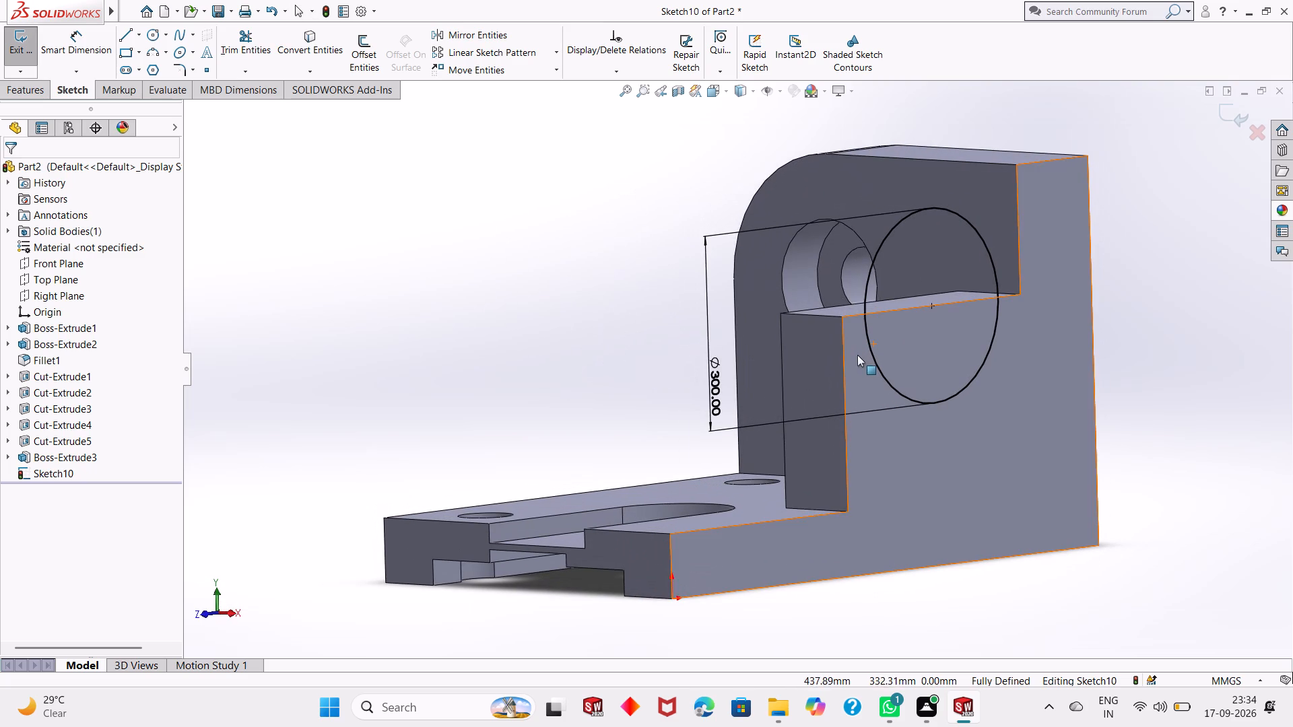
click(13, 83)
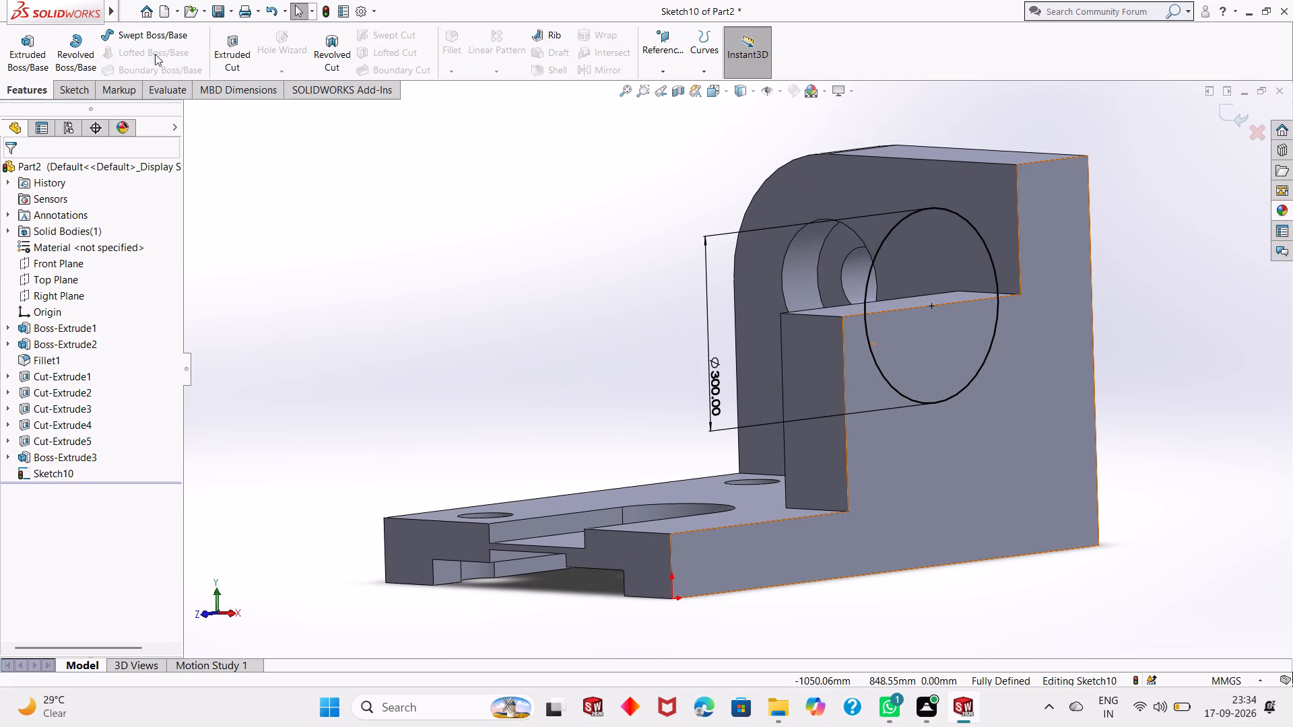
click(223, 54)
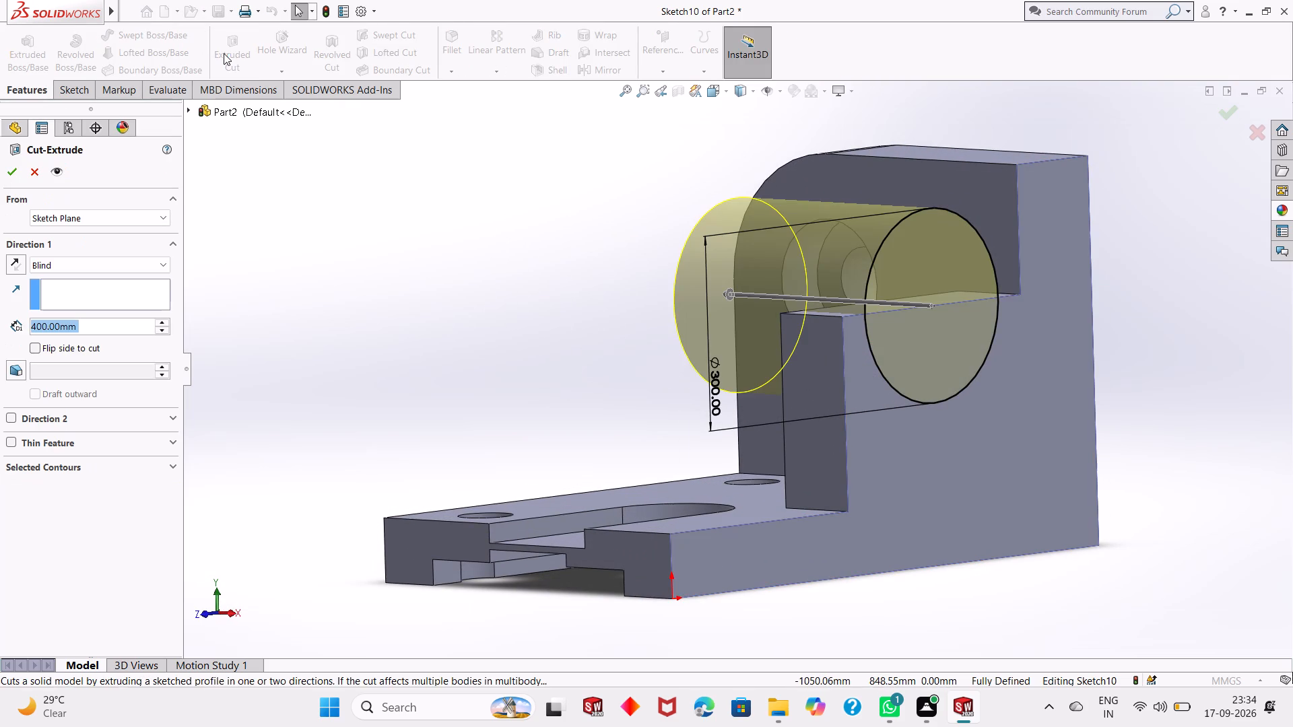
click(11, 168)
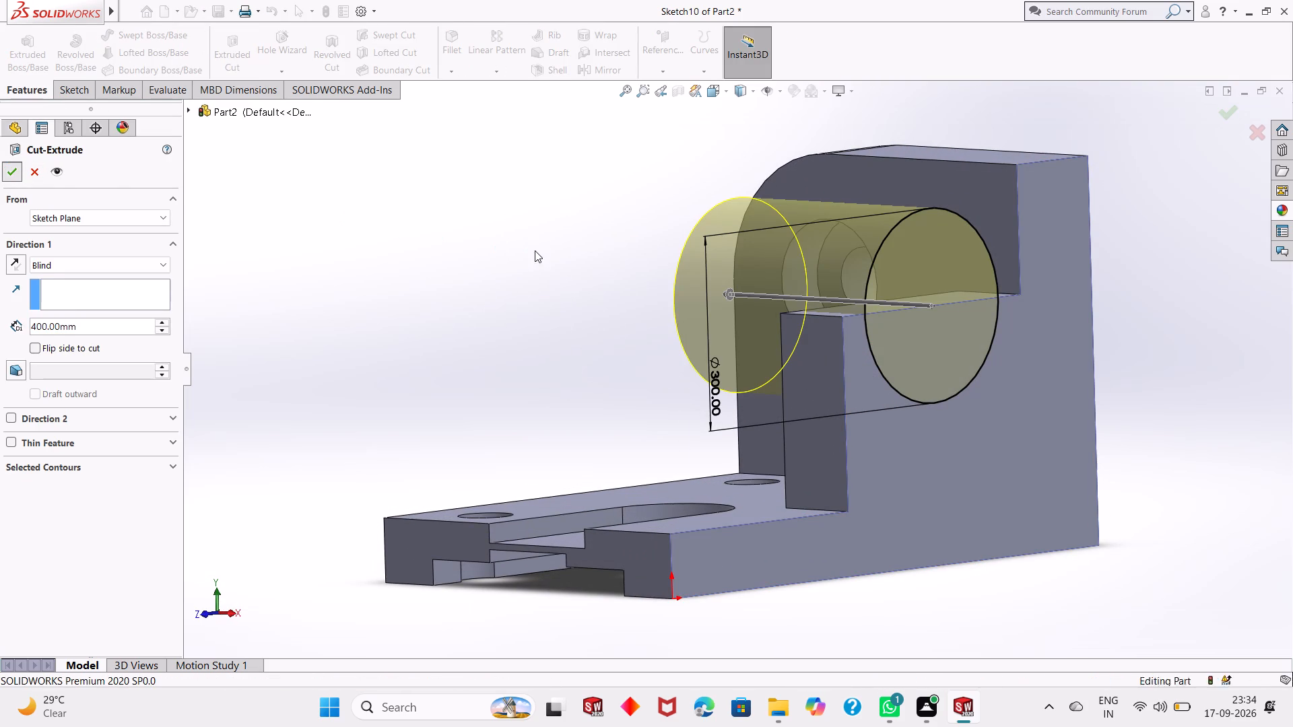
click(502, 254)
On the same side face, sketch a closed triangle joining the block's top outer corner, its base corner and the base plate's far upper corner.
scroll(702, 314, up, 2)
scroll(934, 368, down, 2)
middle_drag(809, 383, 986, 365)
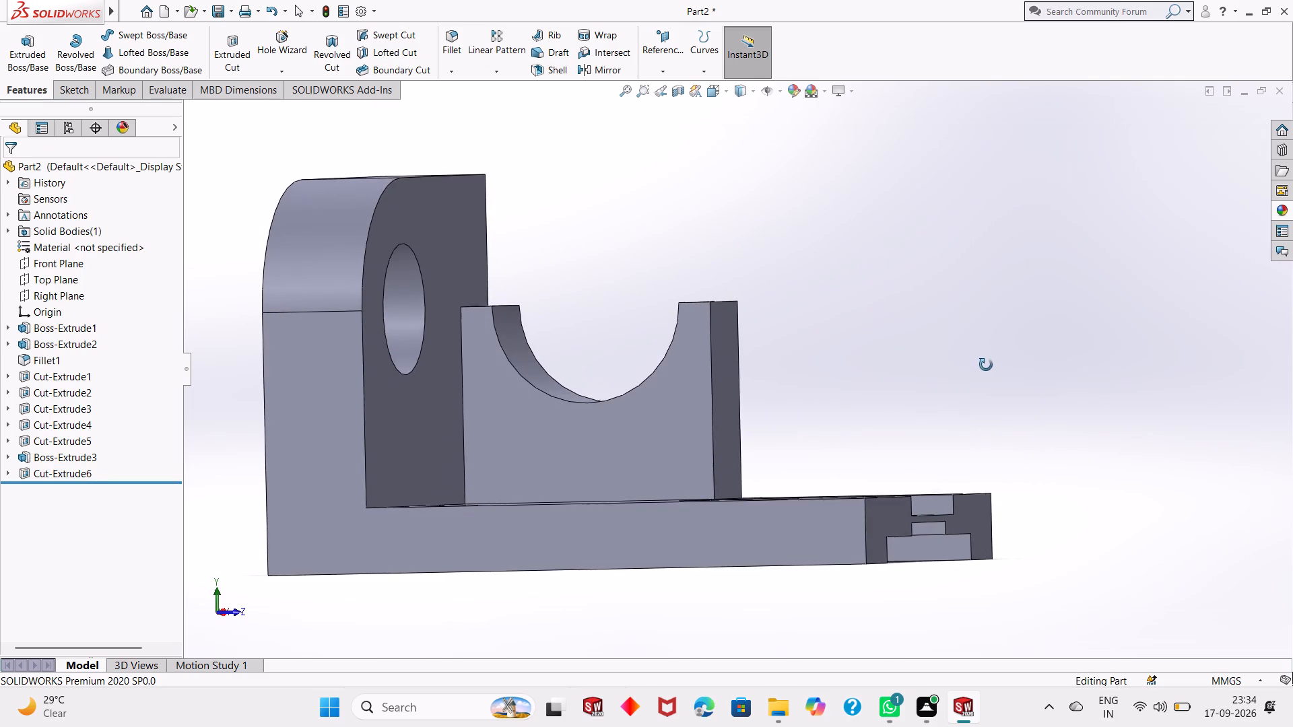
middle_drag(986, 365, 688, 311)
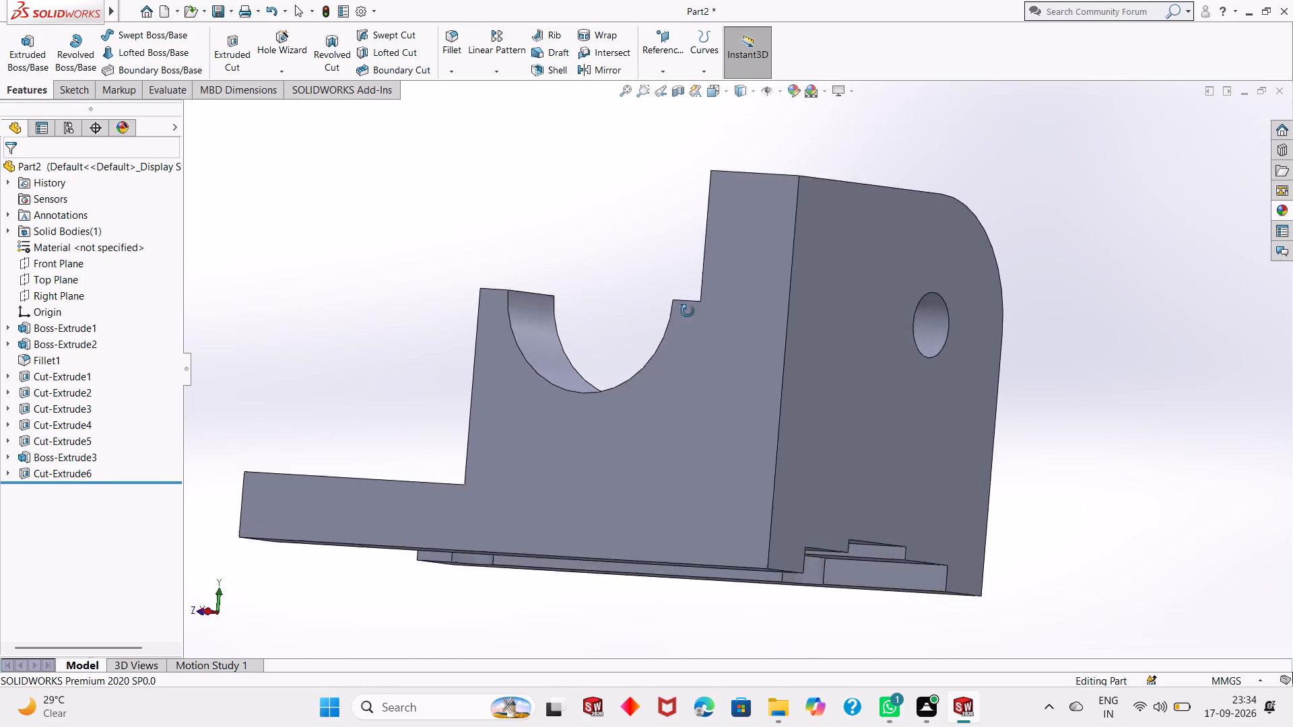
middle_drag(688, 311, 750, 339)
click(645, 413)
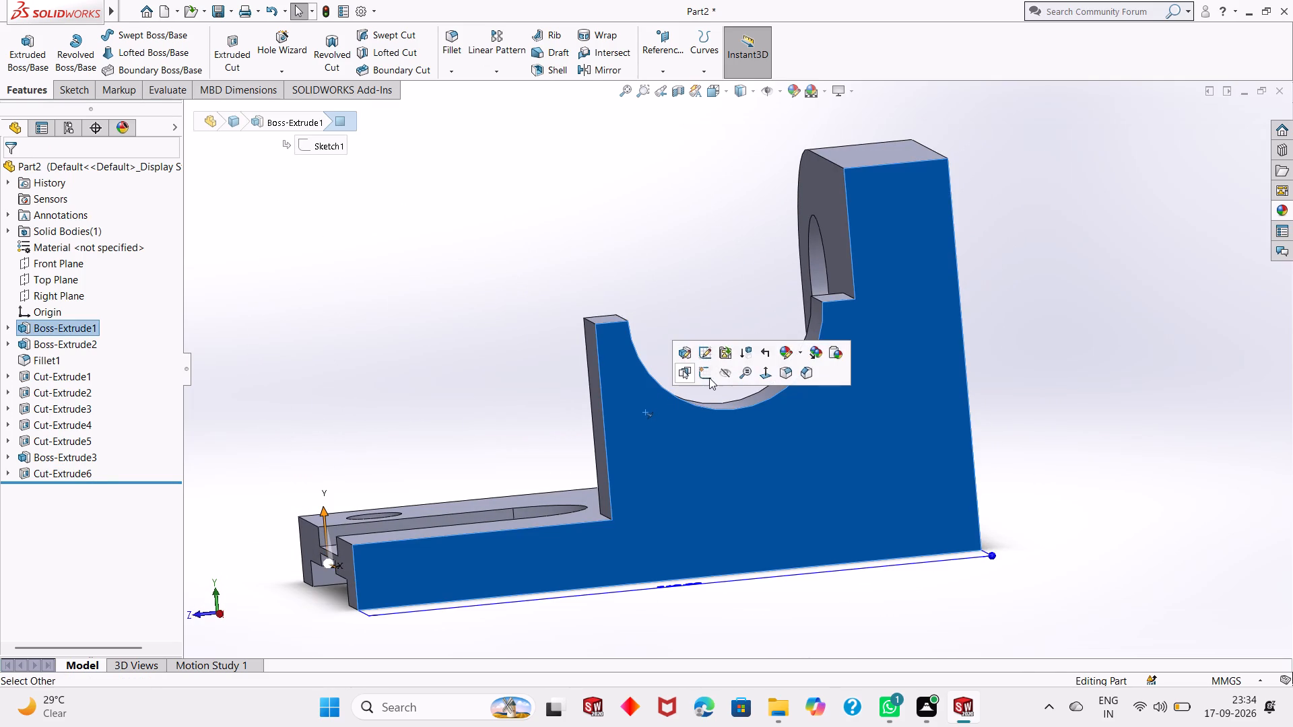
click(712, 378)
key(ctrl+8)
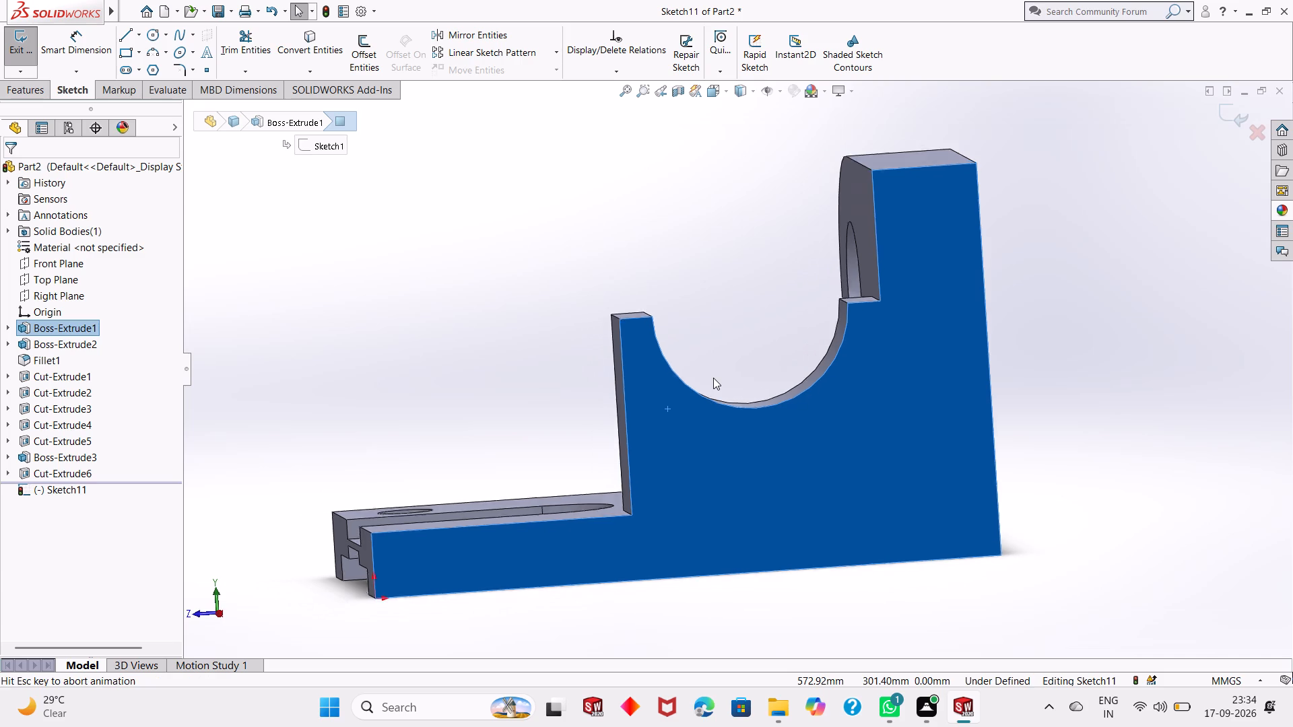
key(Escape)
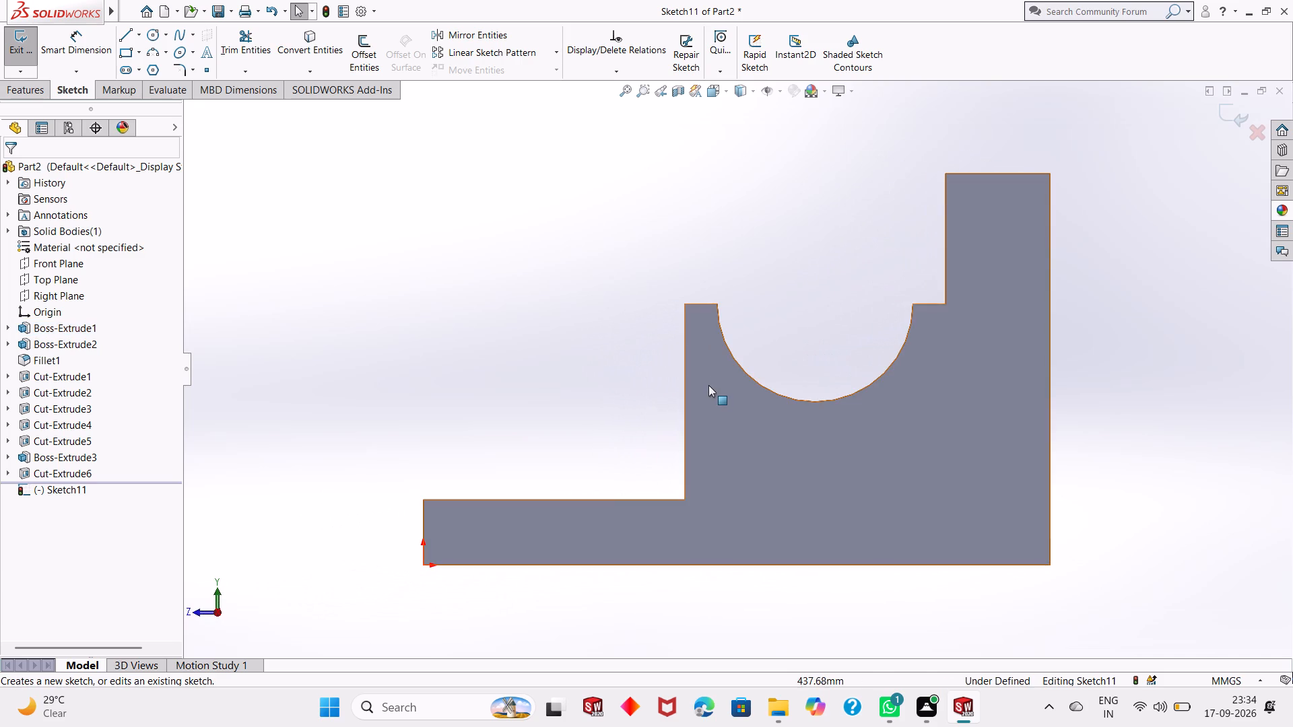
click(127, 37)
click(687, 307)
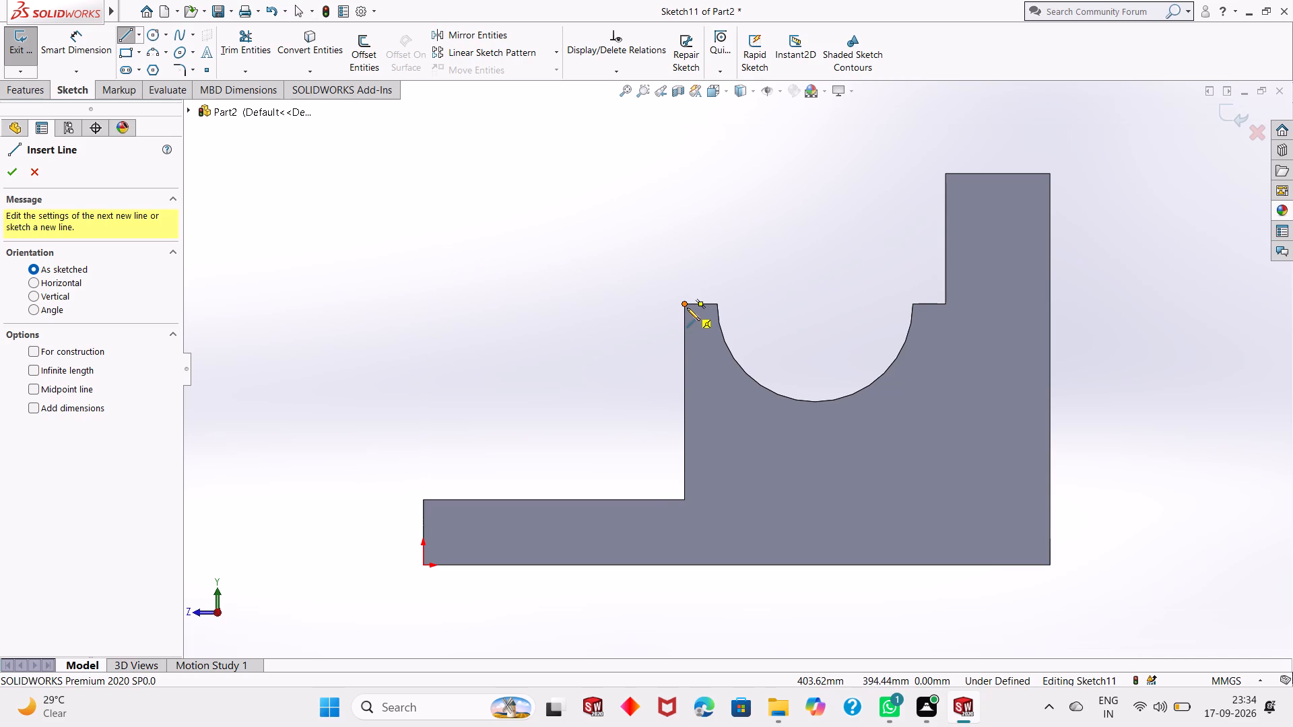
click(684, 500)
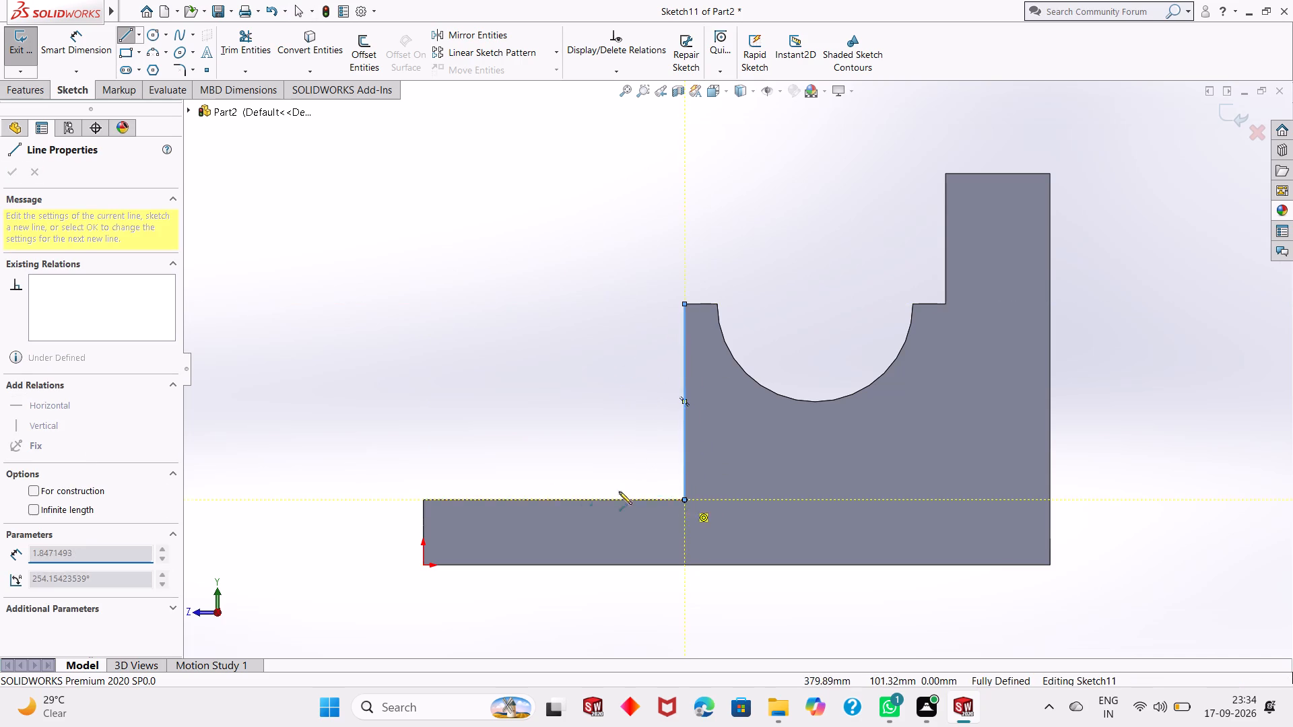
click(422, 499)
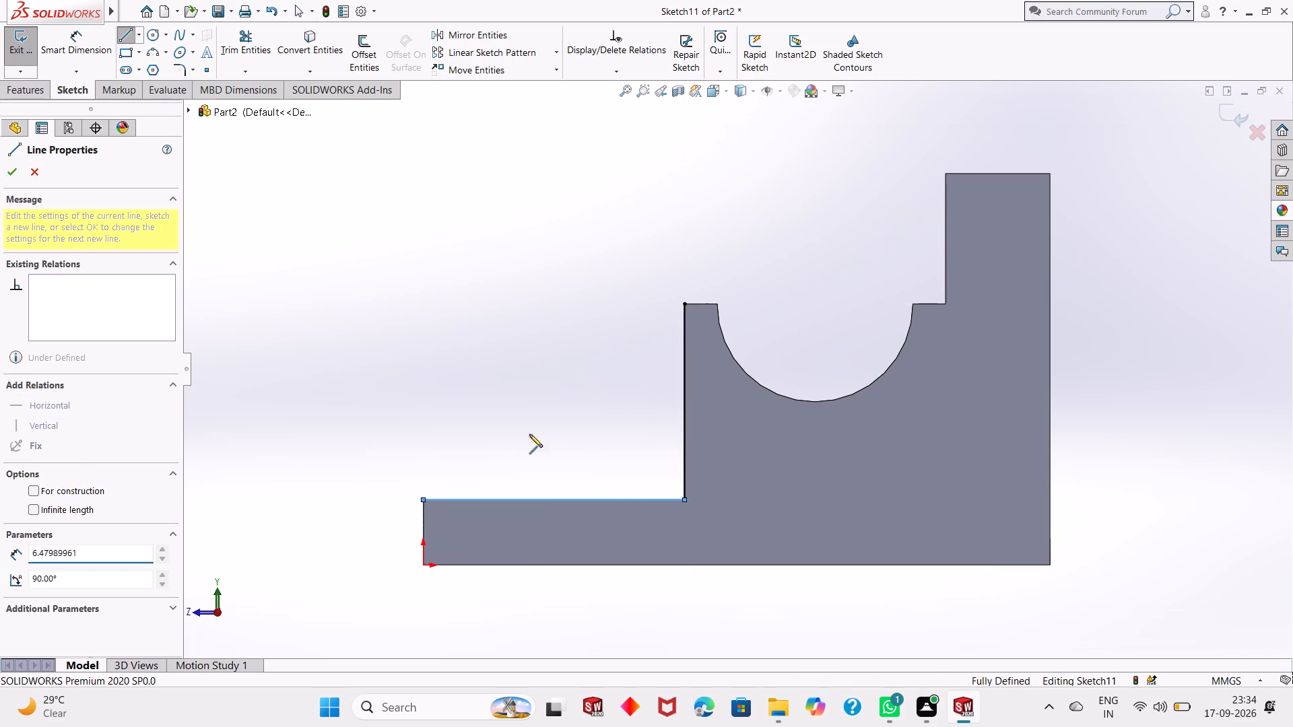
click(684, 304)
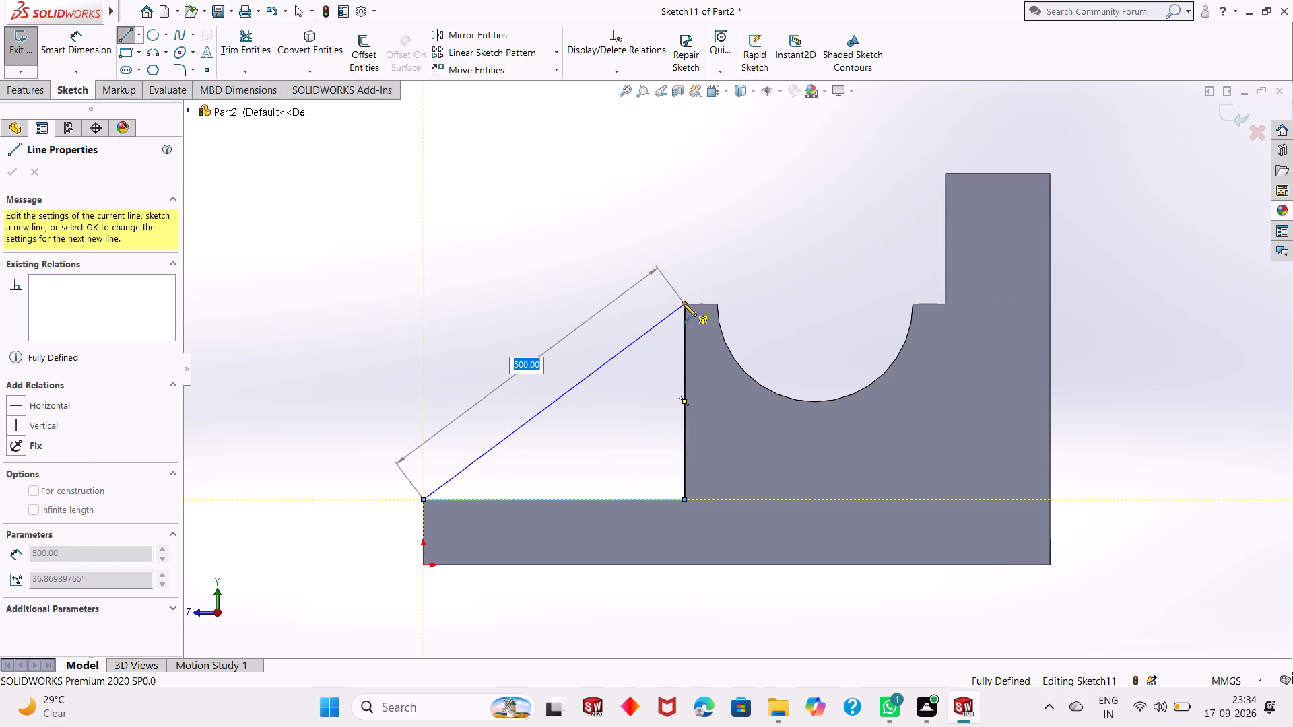
right_click(684, 304)
click(700, 312)
click(561, 300)
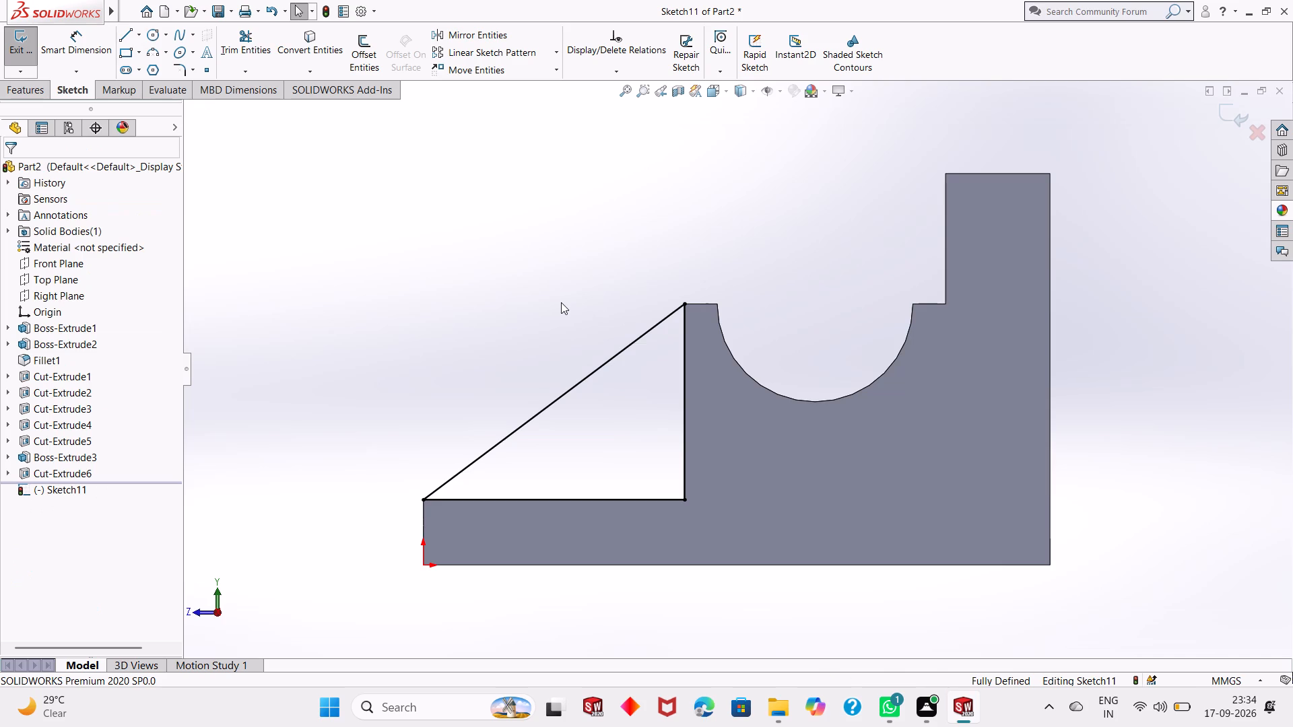
Extrude the triangle sketch as a 100 mm blind boss, reversed inward over the base plate, to form the rib beside the block.
scroll(617, 394, up, 1)
middle_drag(617, 394, 669, 425)
scroll(669, 425, up, 2)
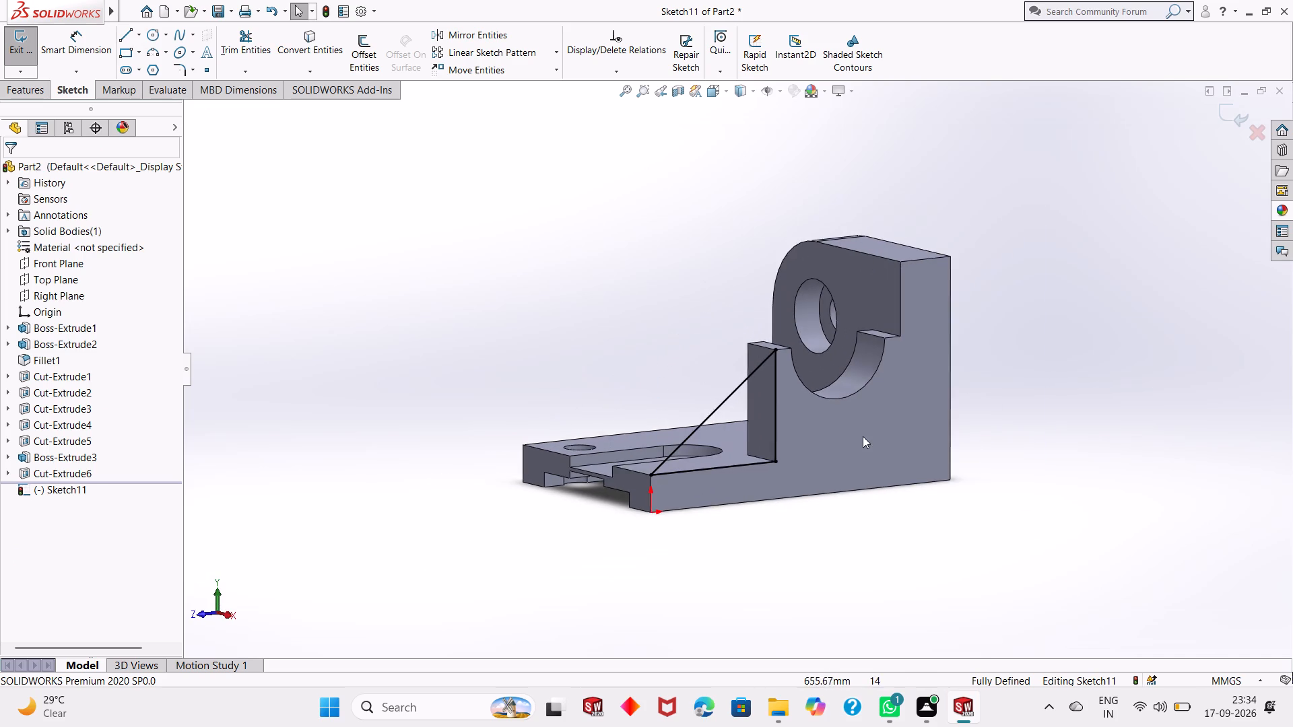
scroll(863, 436, down, 2)
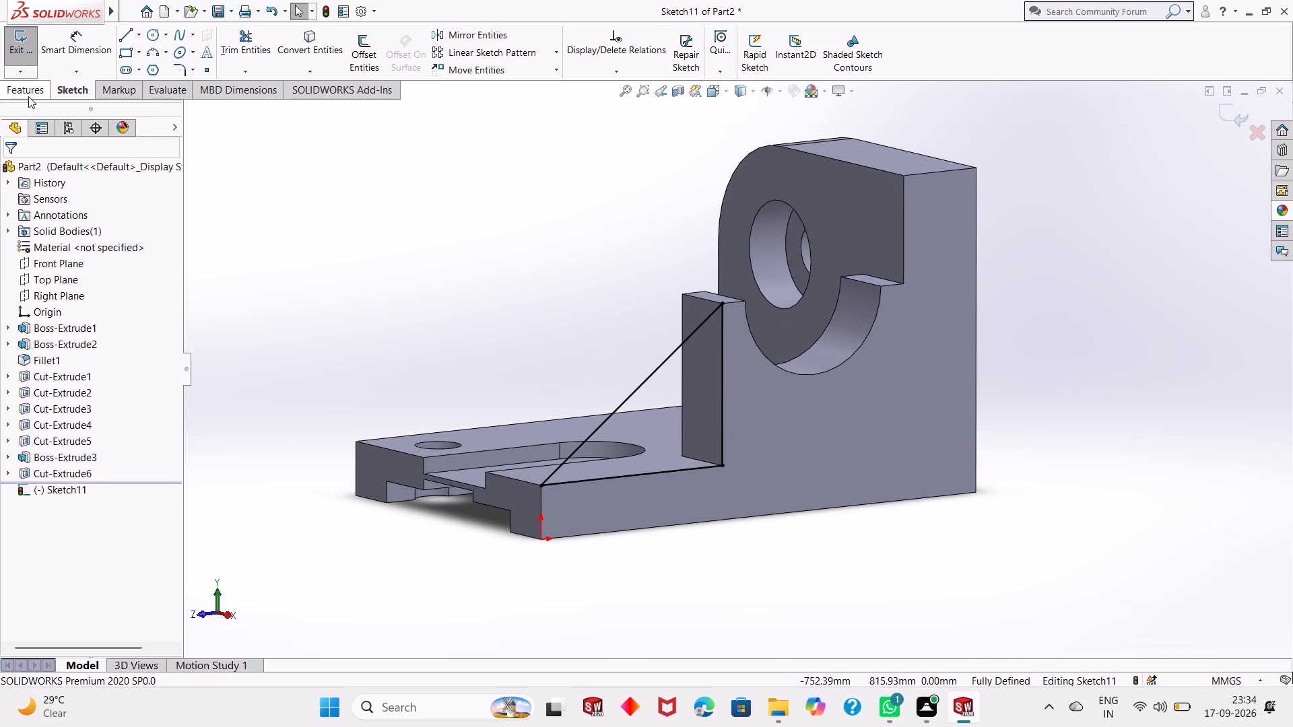
click(28, 96)
click(33, 65)
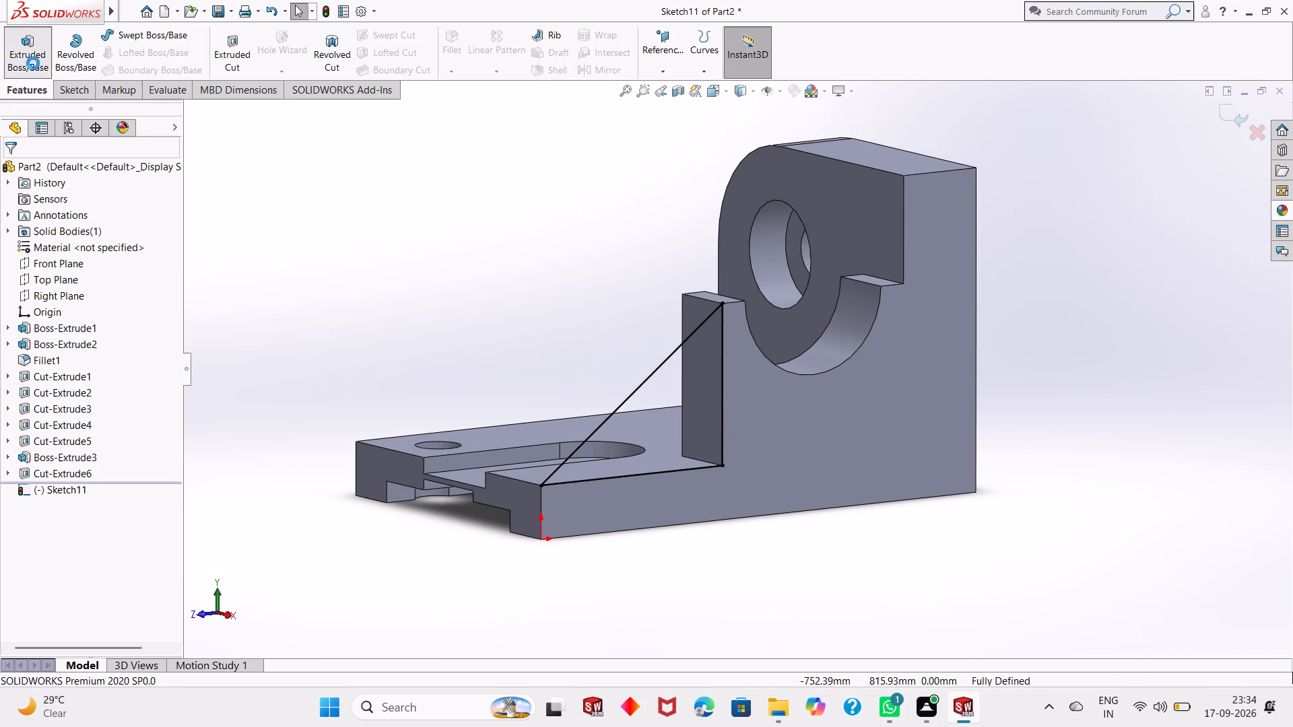
click(9, 258)
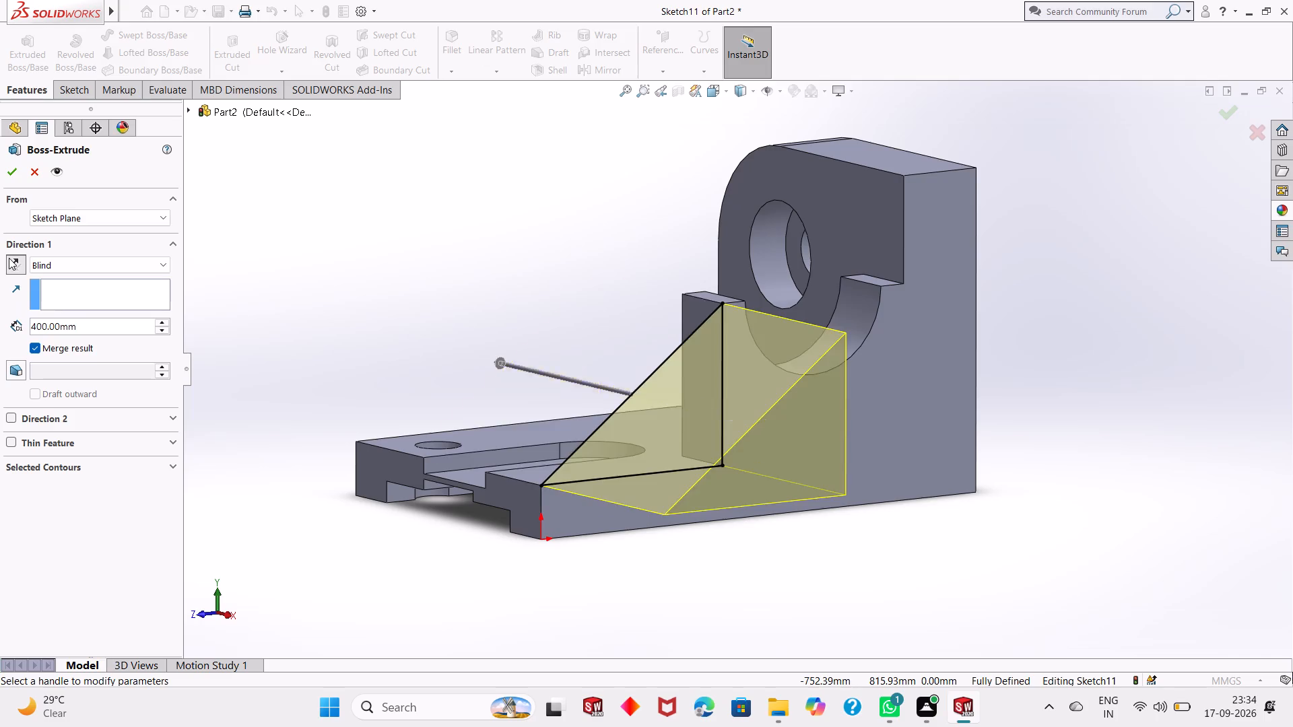
double_click(96, 327)
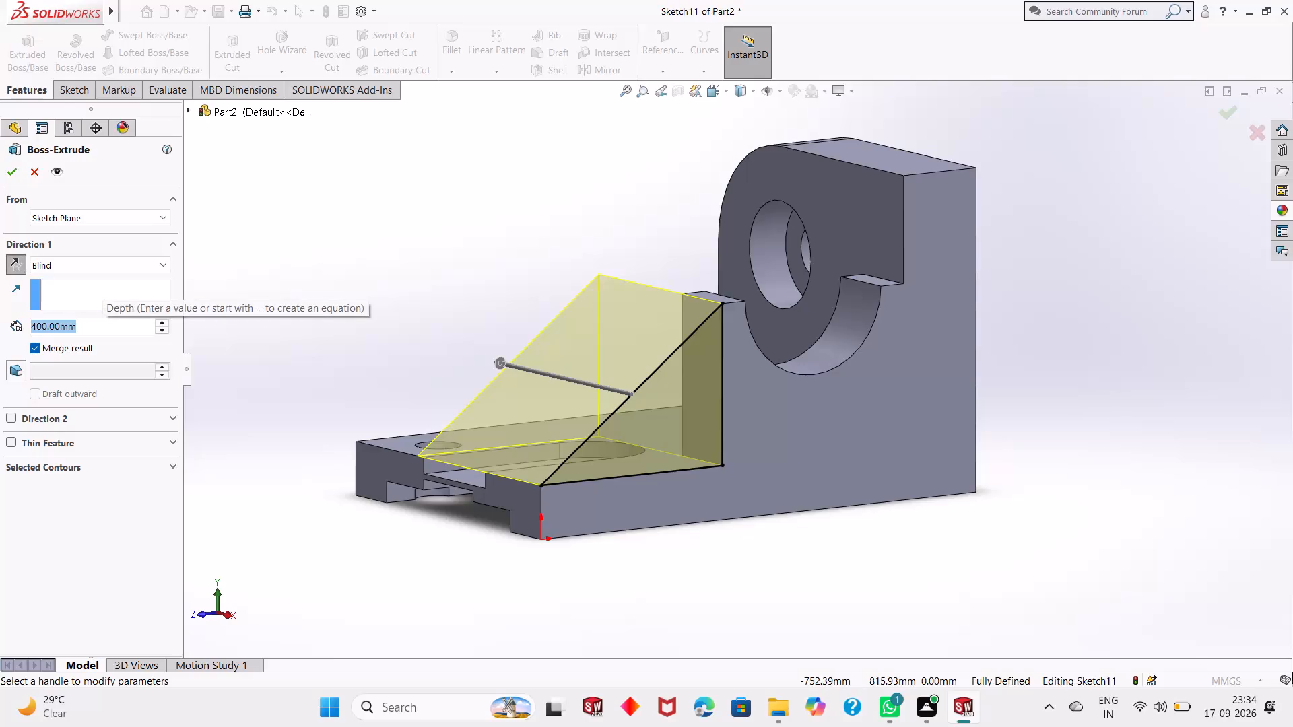
text(1100)
key(Return)
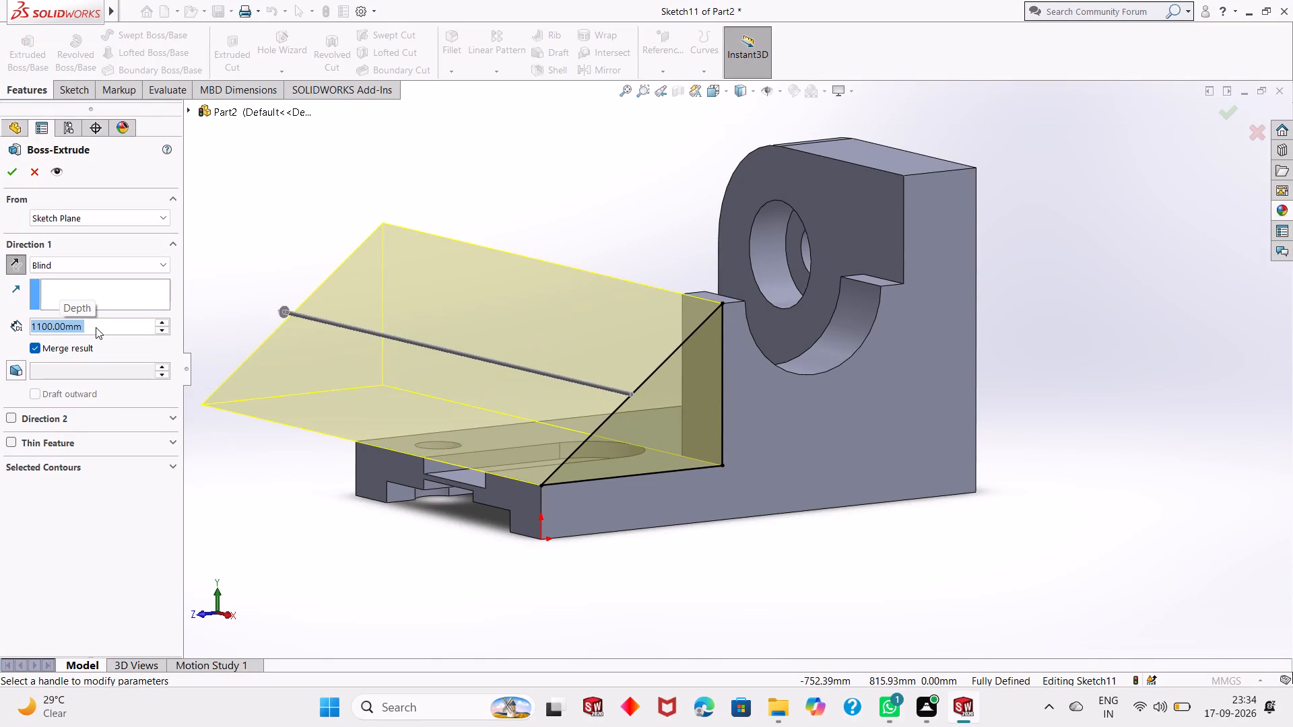
text(100)
key(Return)
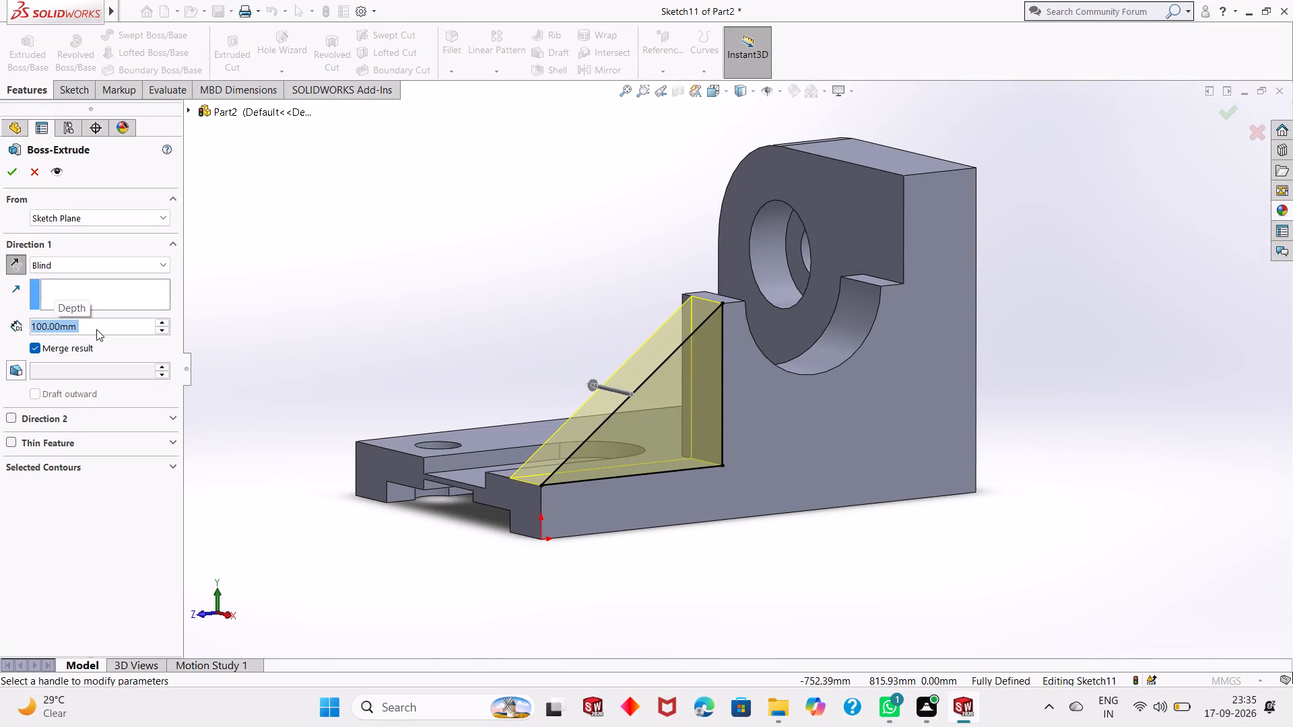
click(15, 174)
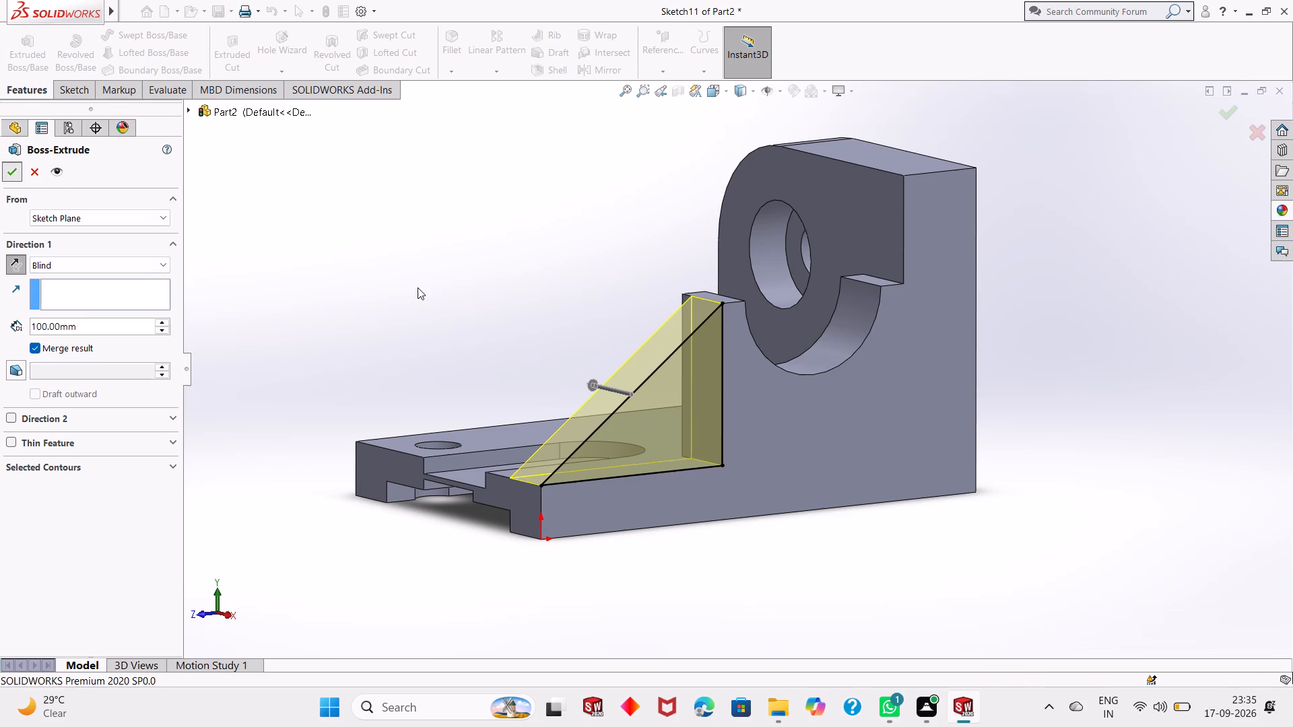
click(420, 312)
Examine the rib, the recessed side block and the base plate's slot and underside channel from several angles.
middle_drag(706, 412, 811, 374)
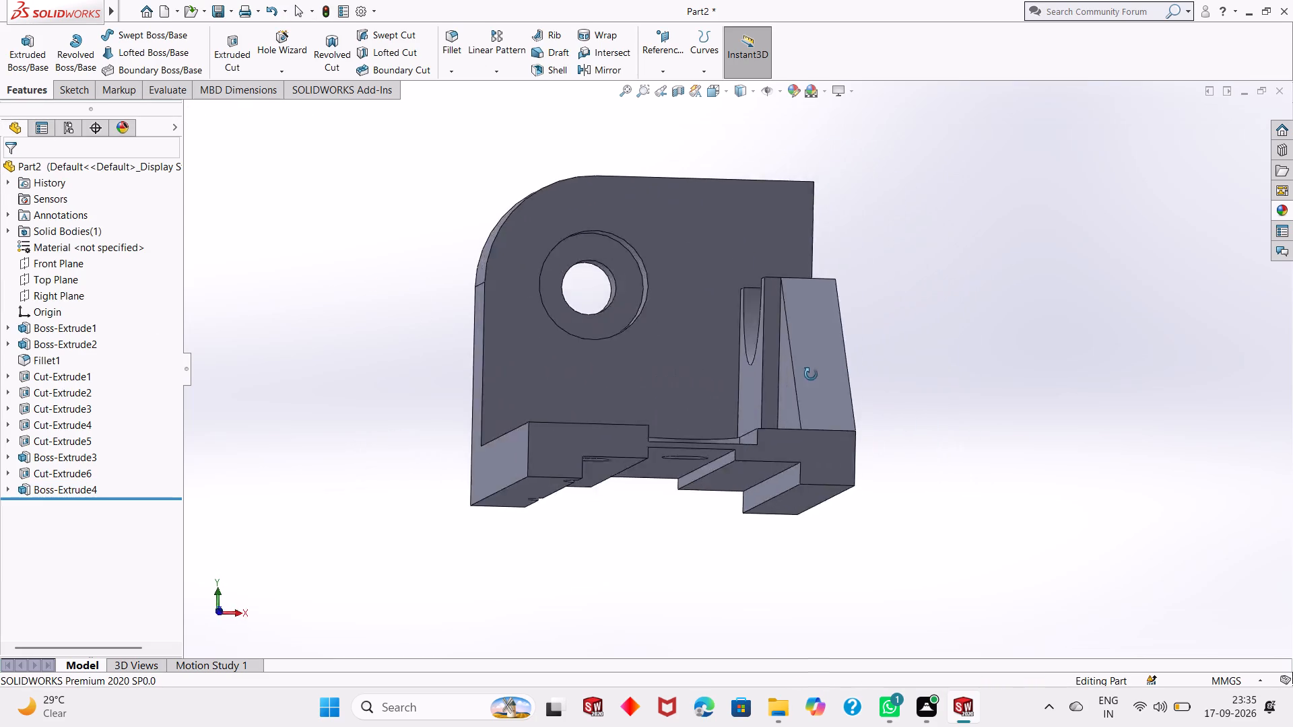
middle_drag(811, 374, 836, 401)
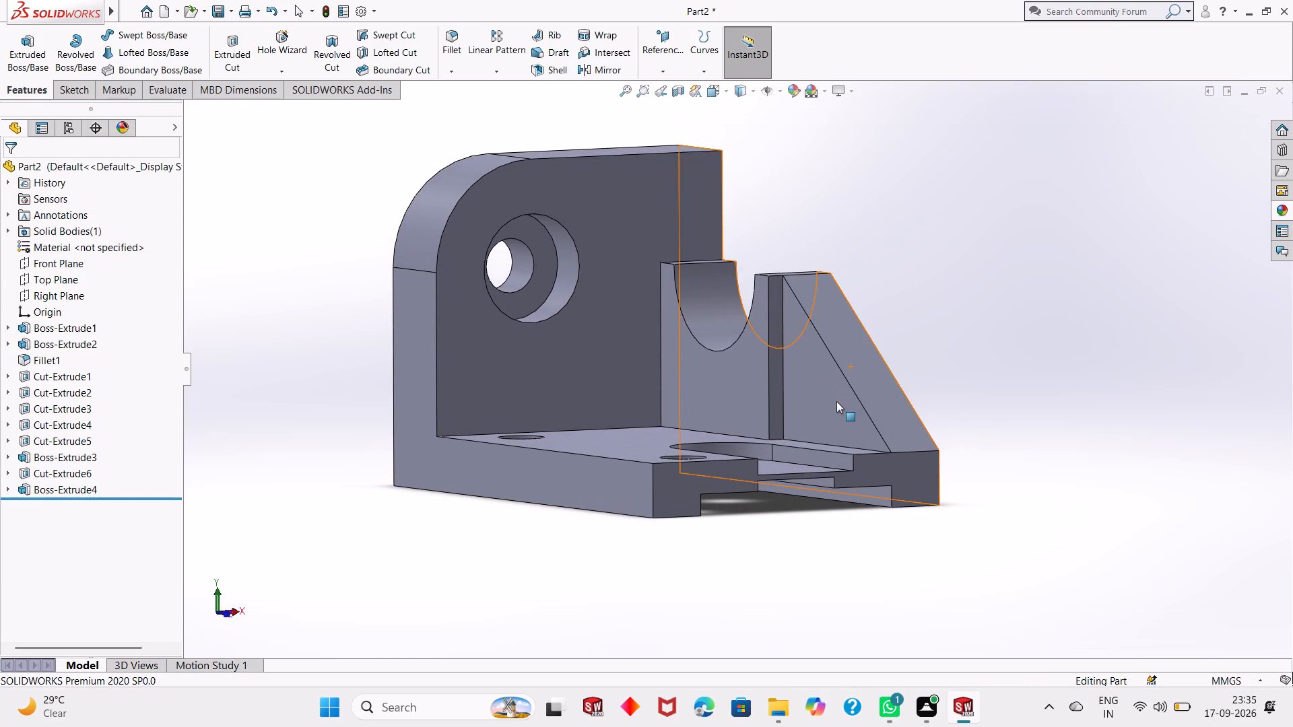
scroll(813, 348, down, 3)
middle_drag(811, 367, 783, 408)
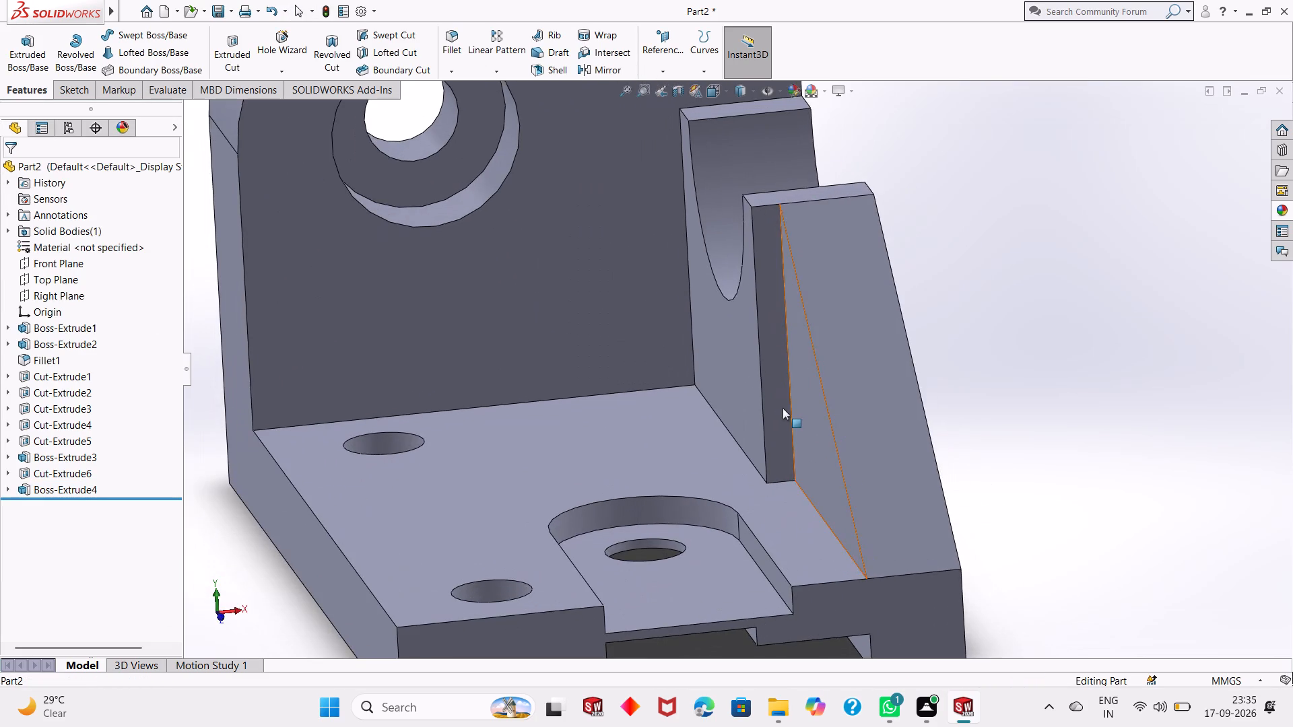
scroll(776, 393, up, 3)
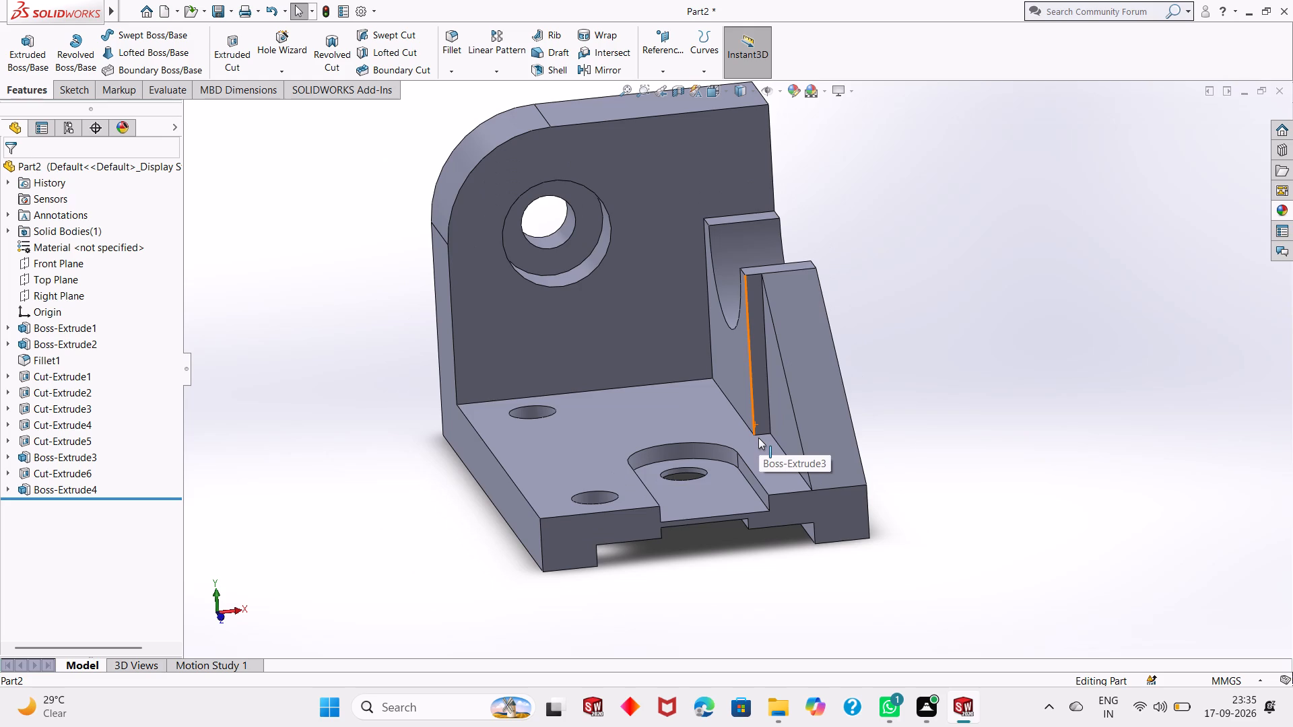
scroll(702, 413, up, 1)
scroll(806, 315, down, 2)
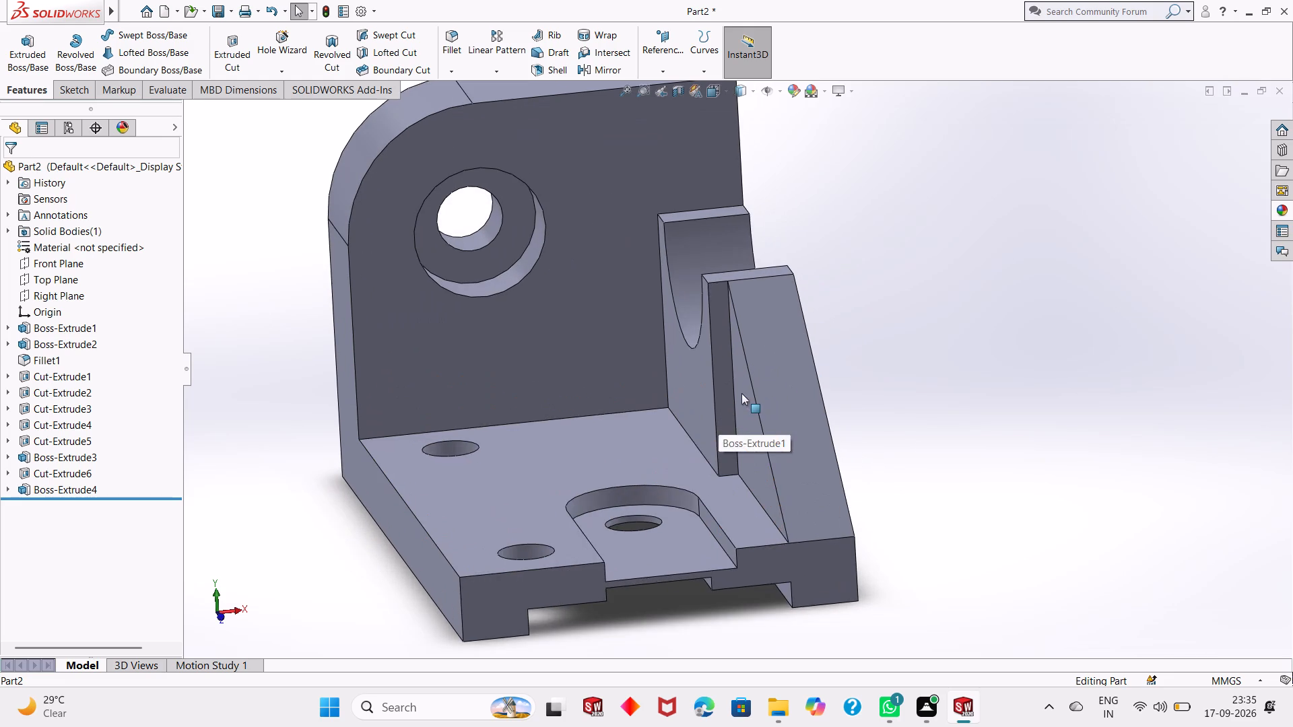
middle_drag(741, 394, 770, 405)
scroll(640, 314, down, 1)
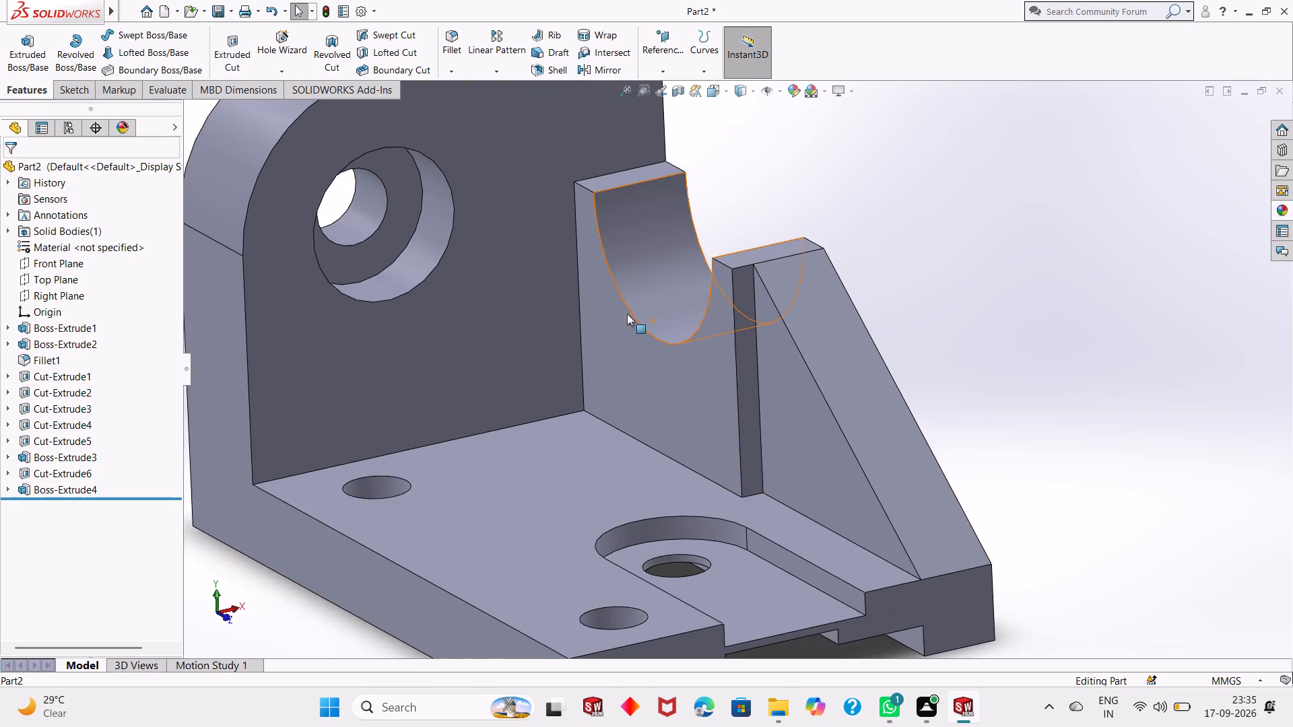
scroll(579, 320, up, 2)
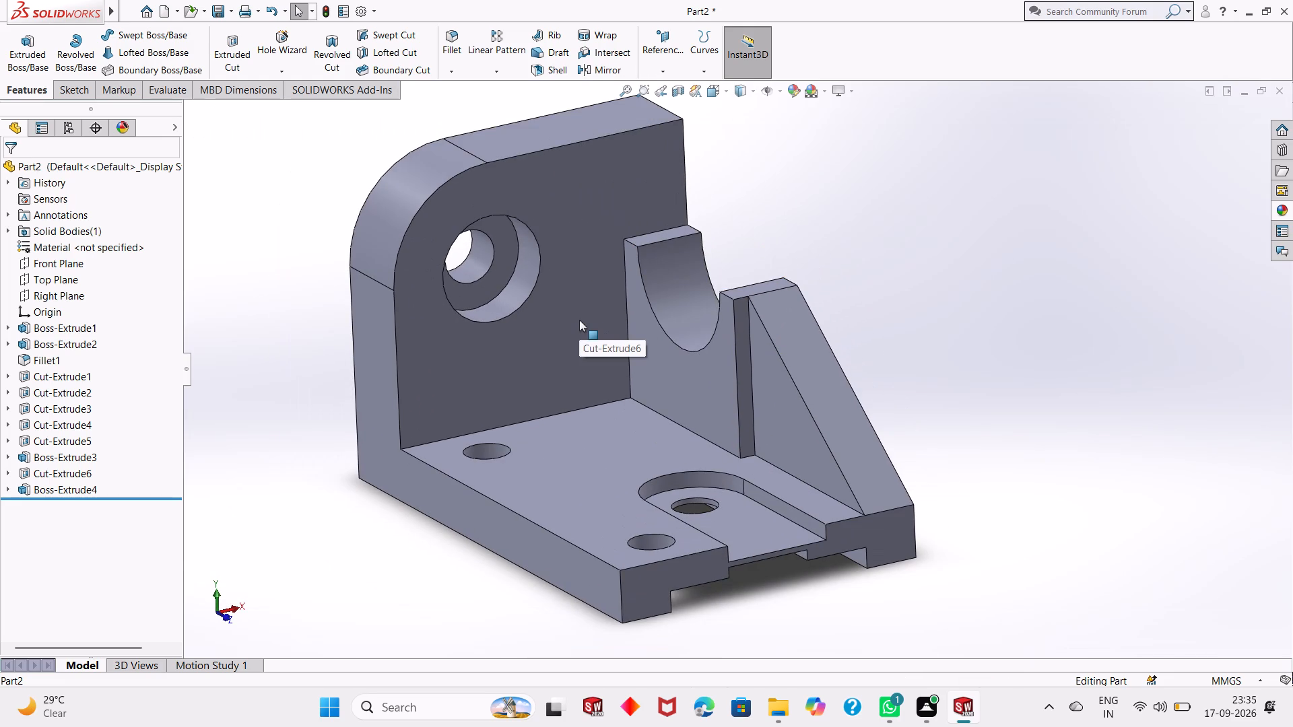
scroll(579, 320, up, 1)
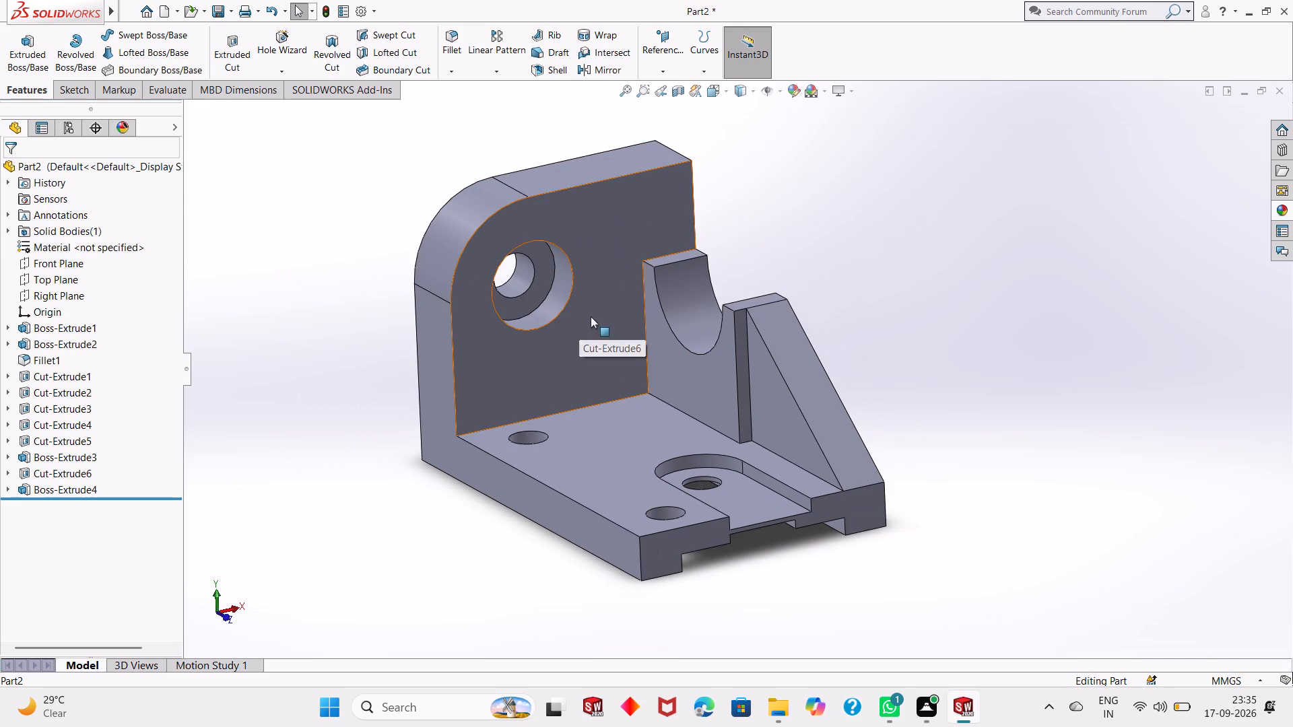
scroll(599, 350, up, 2)
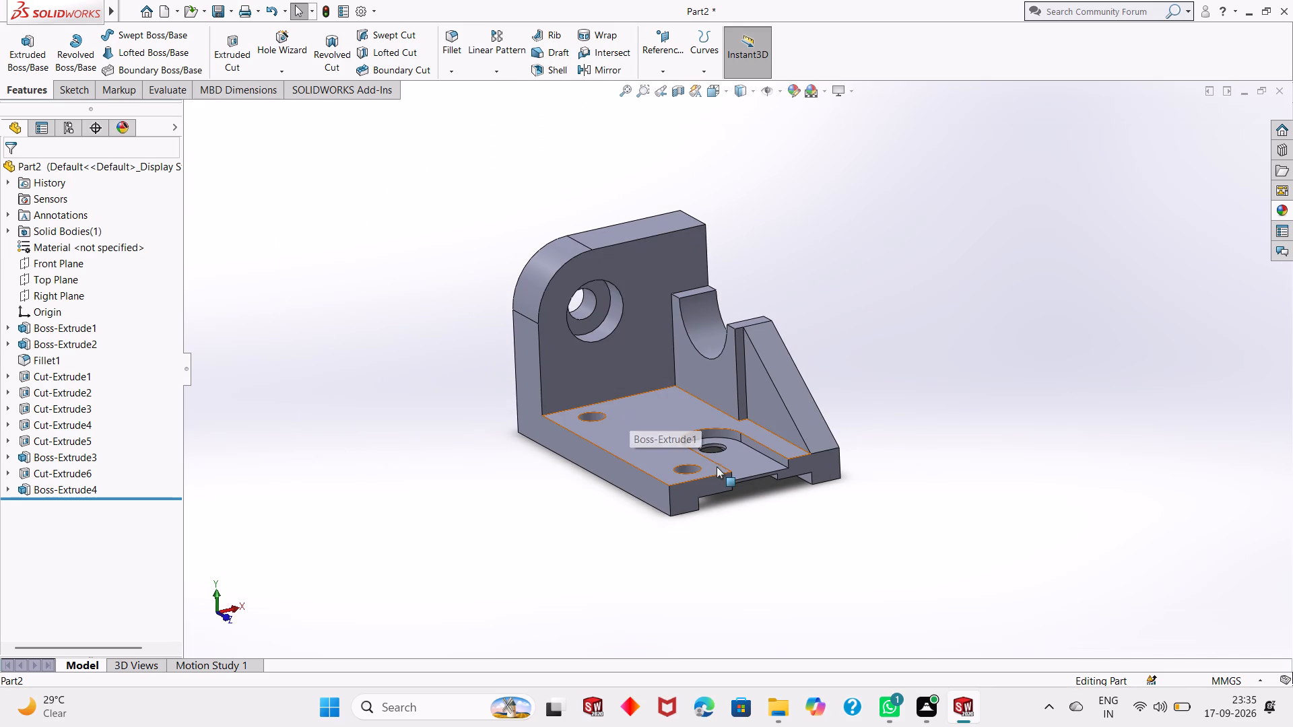
scroll(720, 469, down, 3)
scroll(772, 493, down, 5)
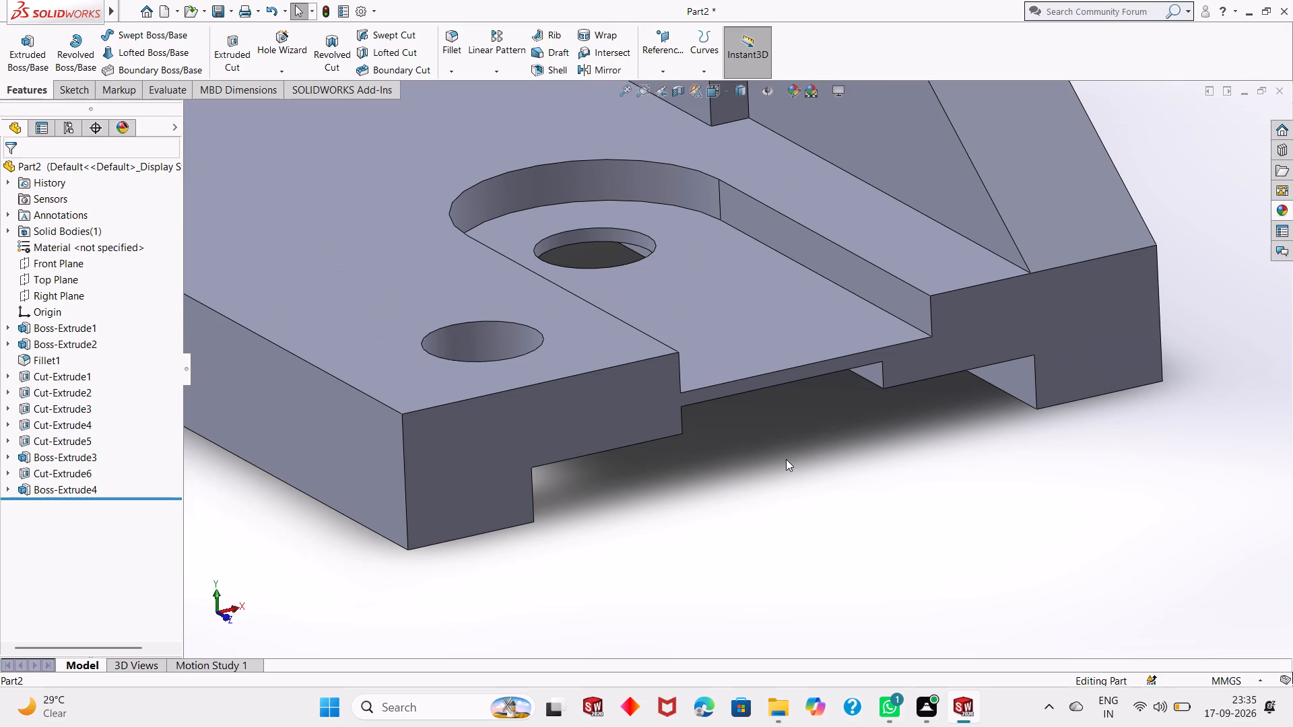
middle_drag(842, 417, 818, 398)
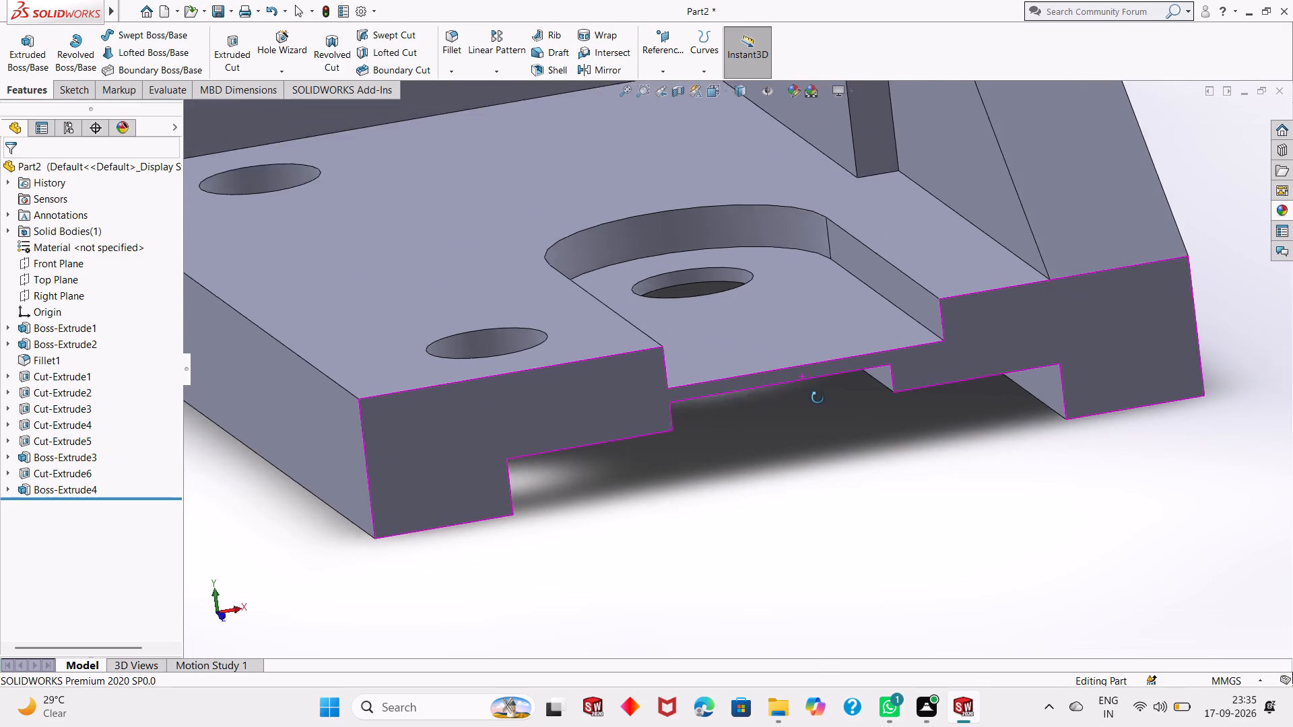
middle_drag(818, 398, 797, 393)
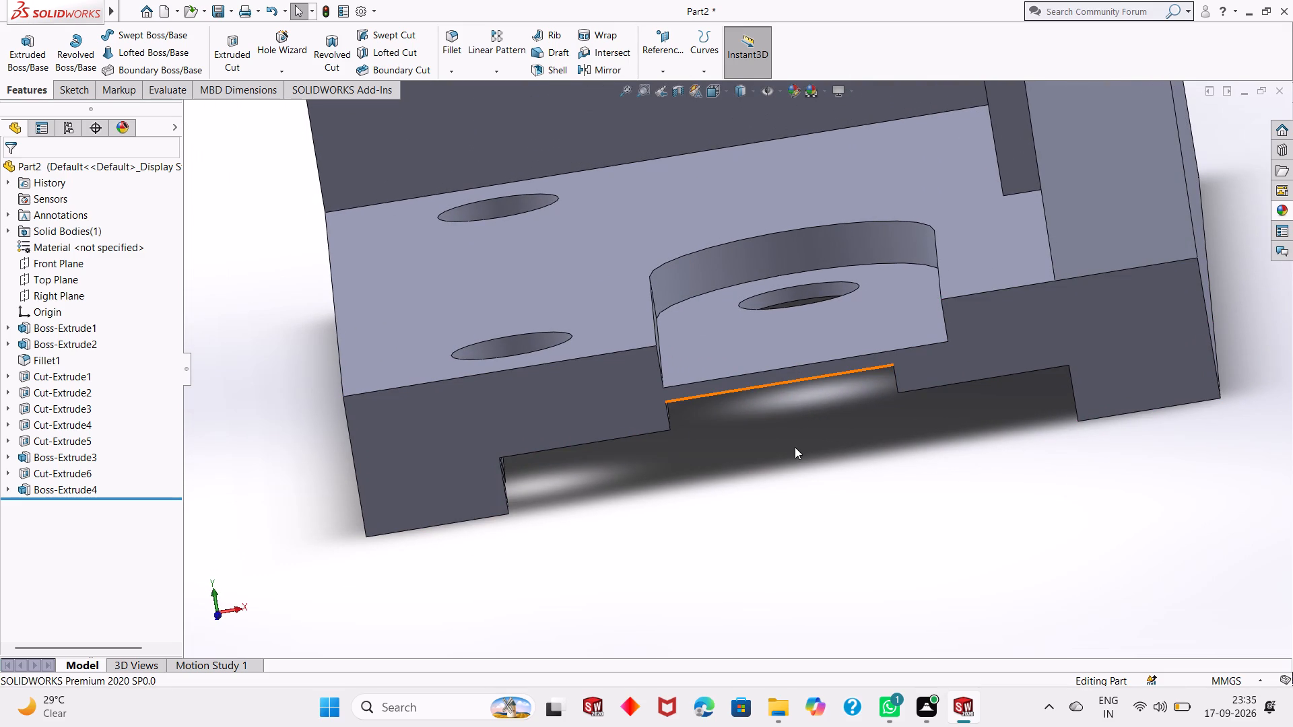
middle_drag(795, 447, 802, 479)
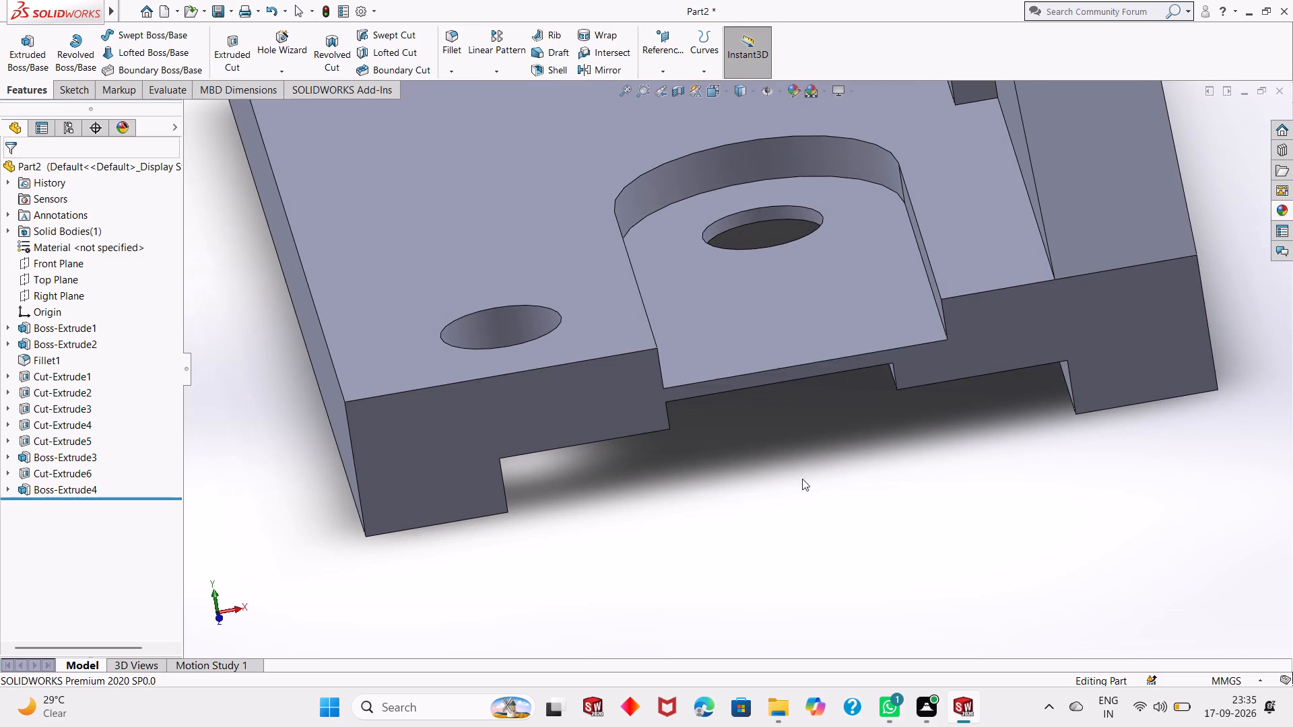
scroll(702, 321, up, 1)
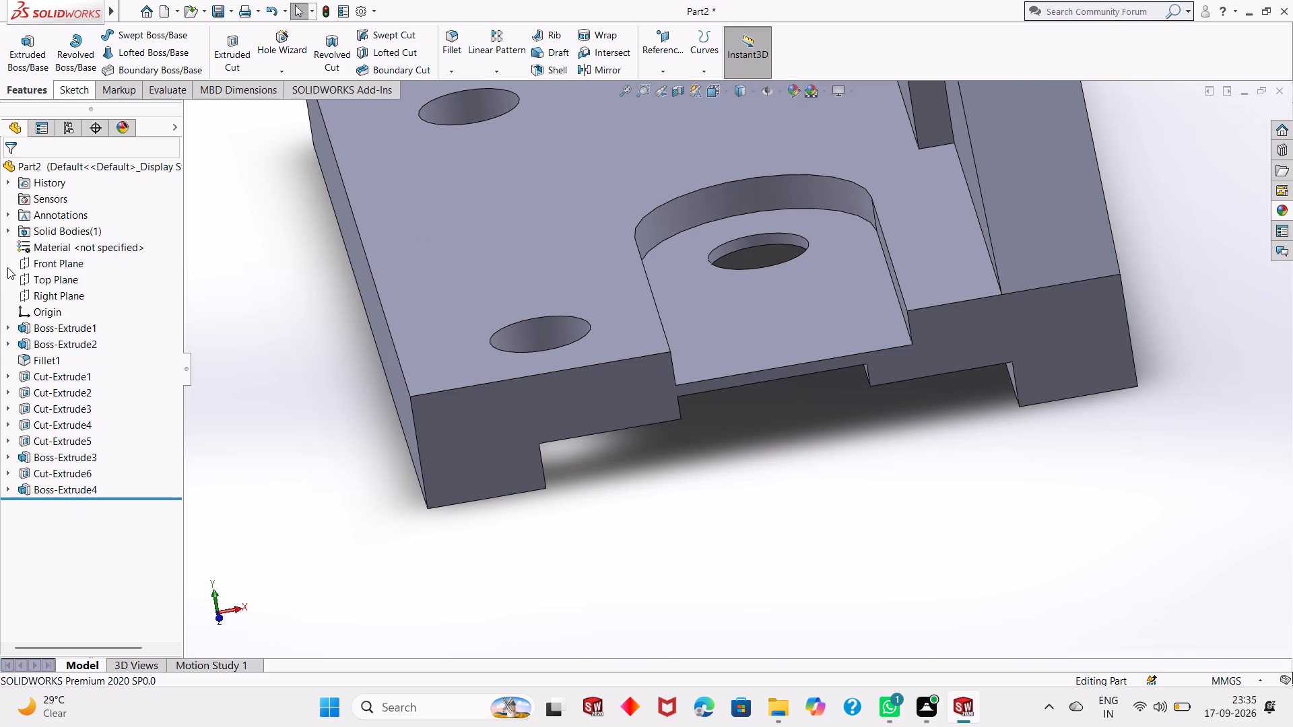
Edit the sketch of the base plate's round-ended slot cut, setting the distance from the plate's side edge to the slot's centreline to 300 mm.
click(48, 442)
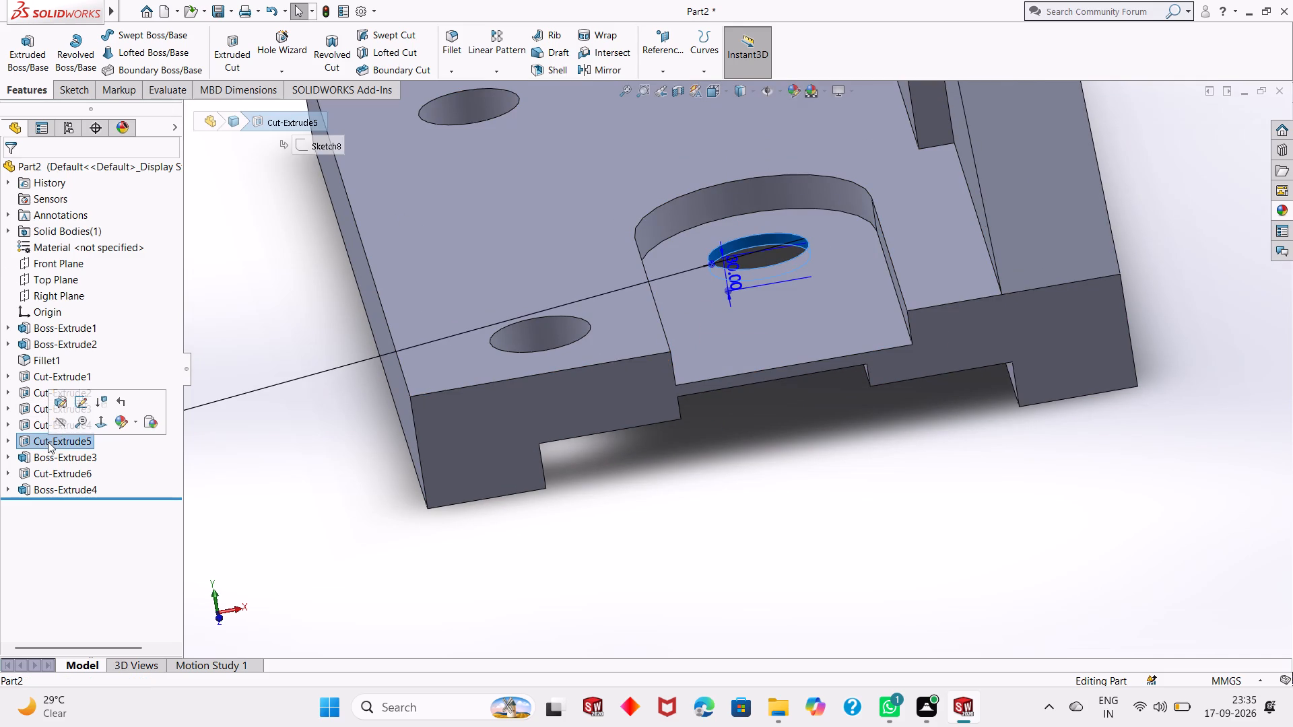
click(51, 464)
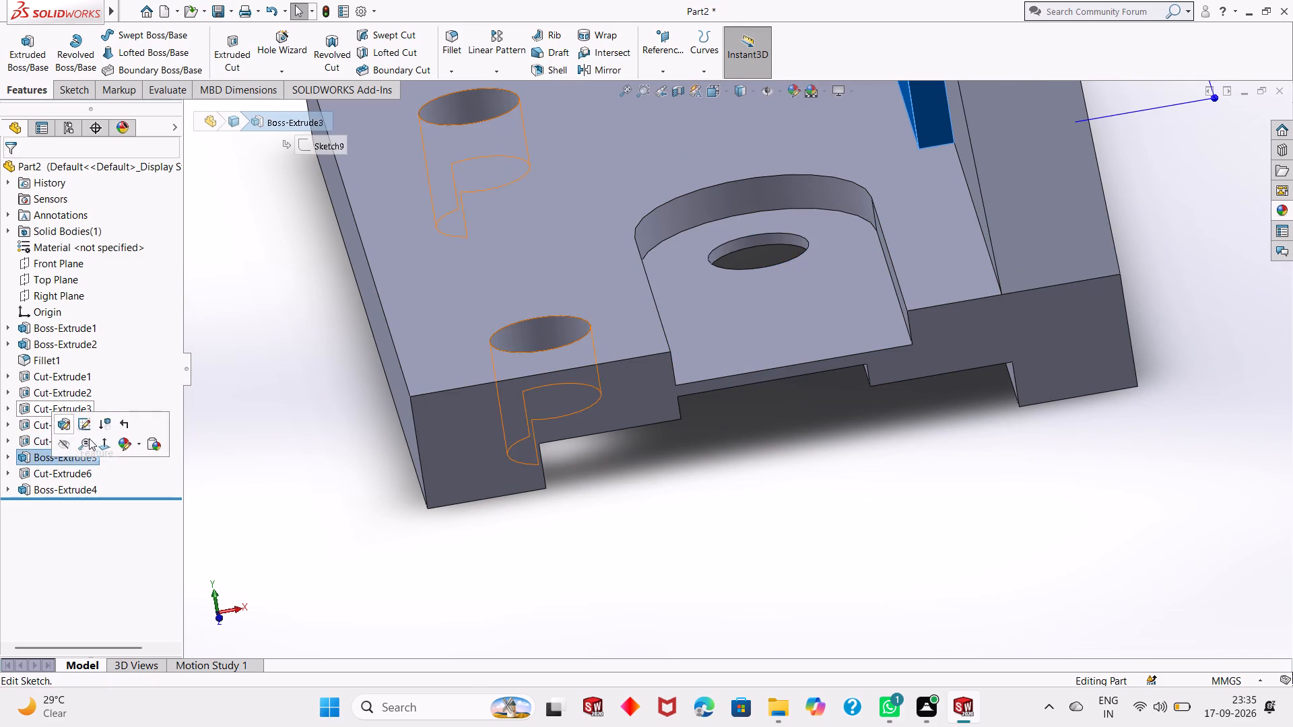
click(205, 512)
click(49, 420)
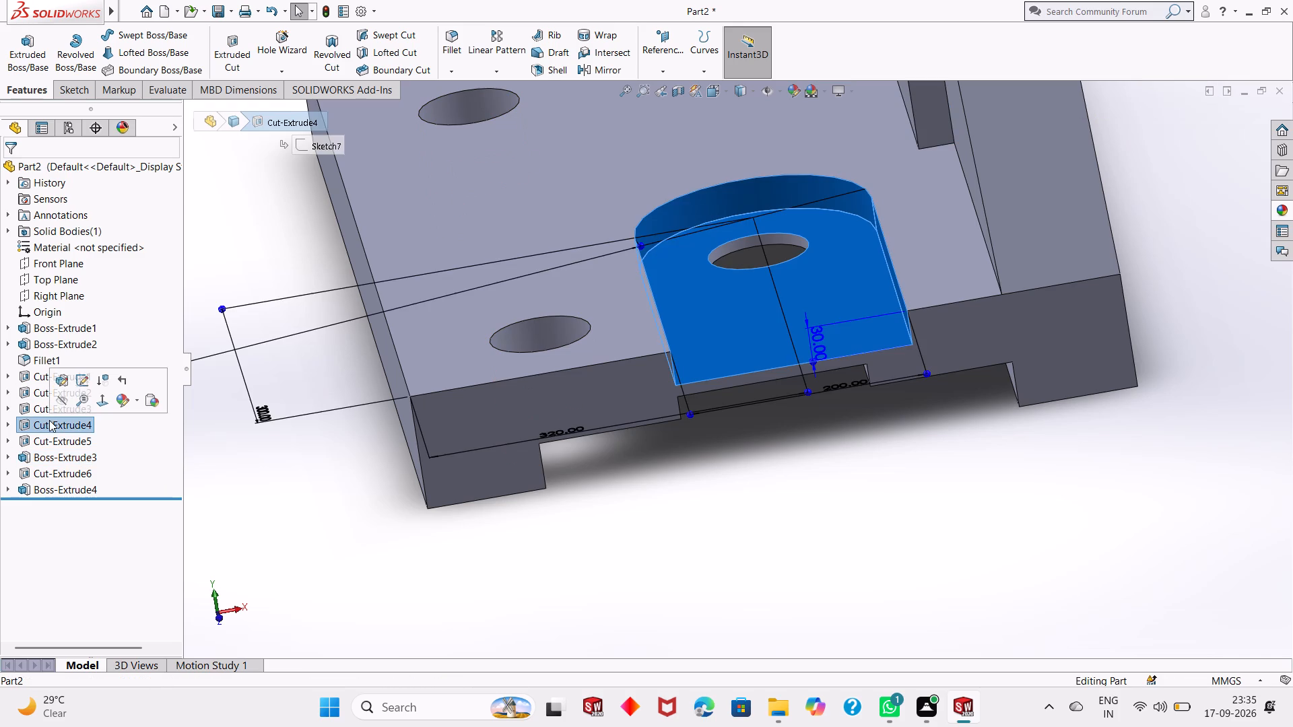
click(75, 384)
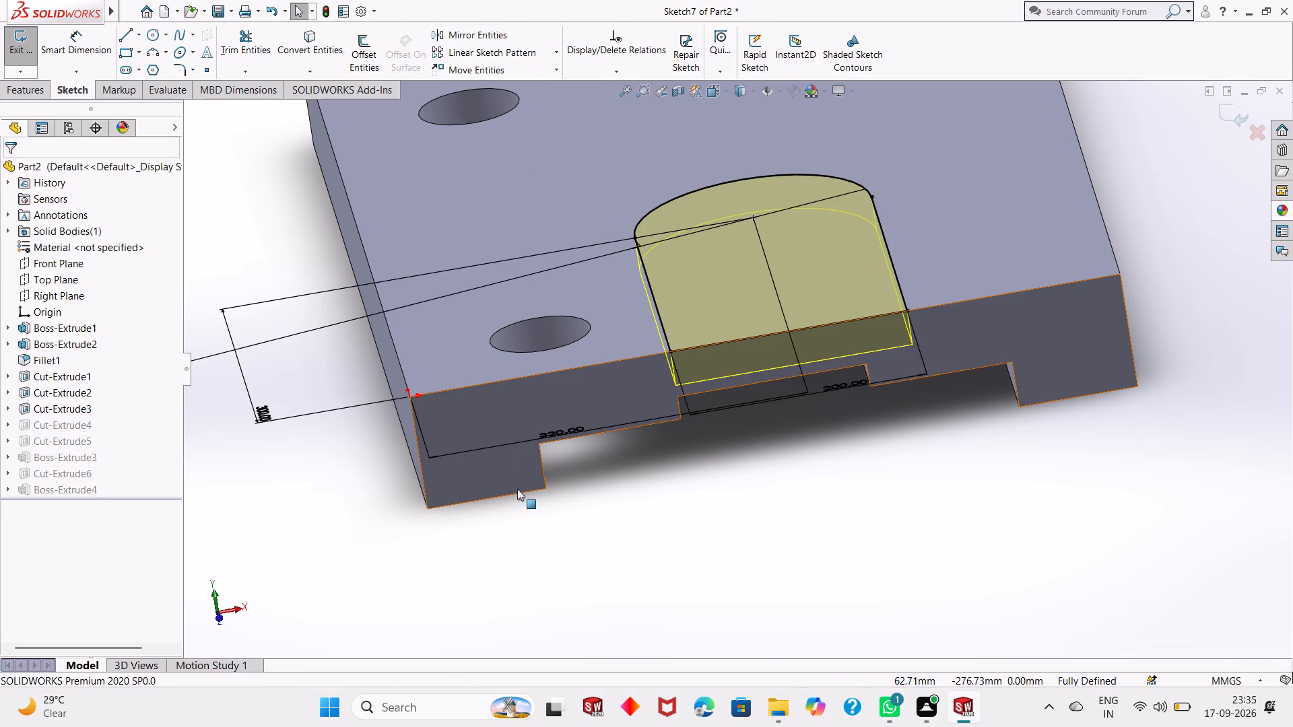
middle_drag(517, 489, 519, 559)
scroll(708, 447, up, 4)
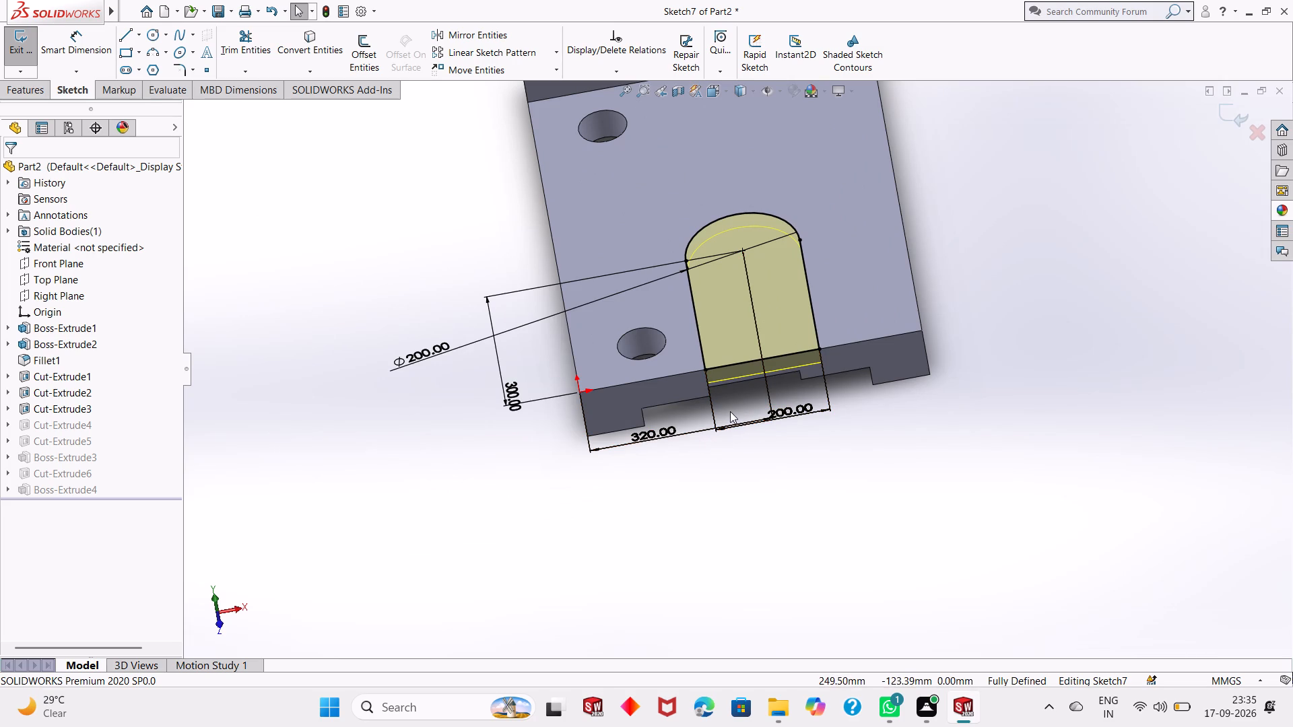
scroll(802, 407, down, 2)
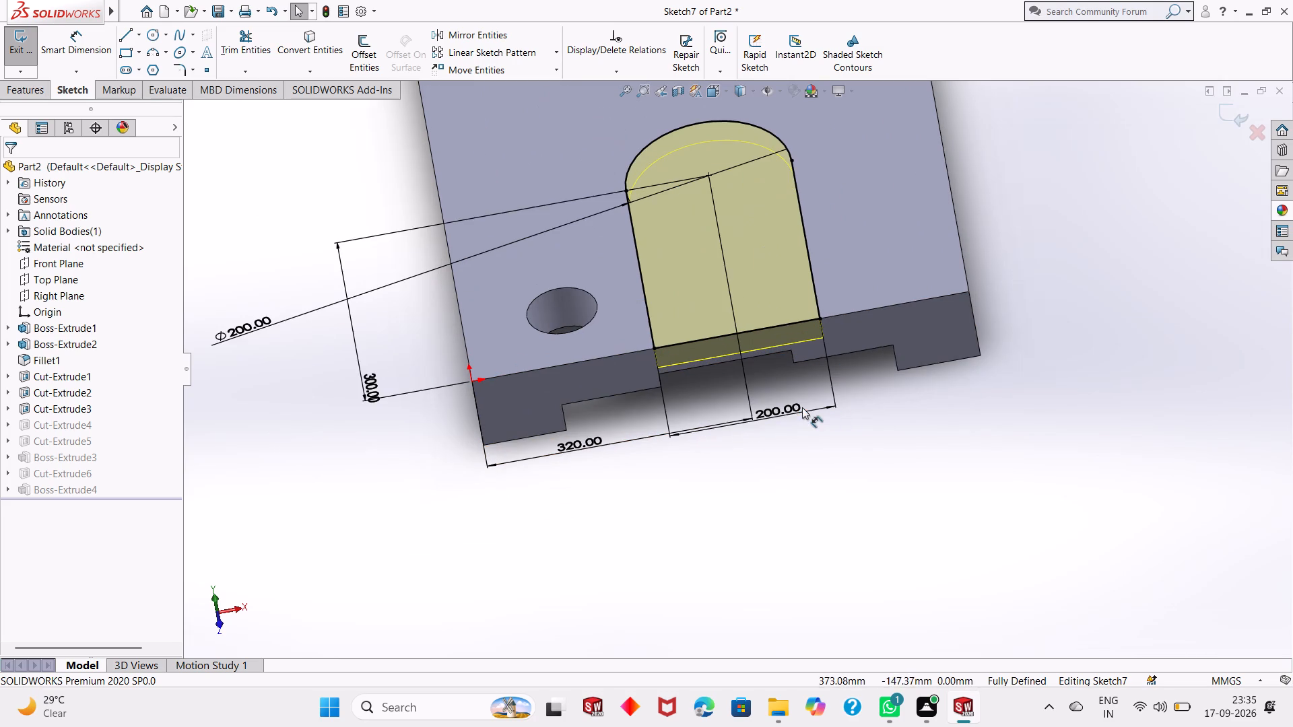
double_click(586, 444)
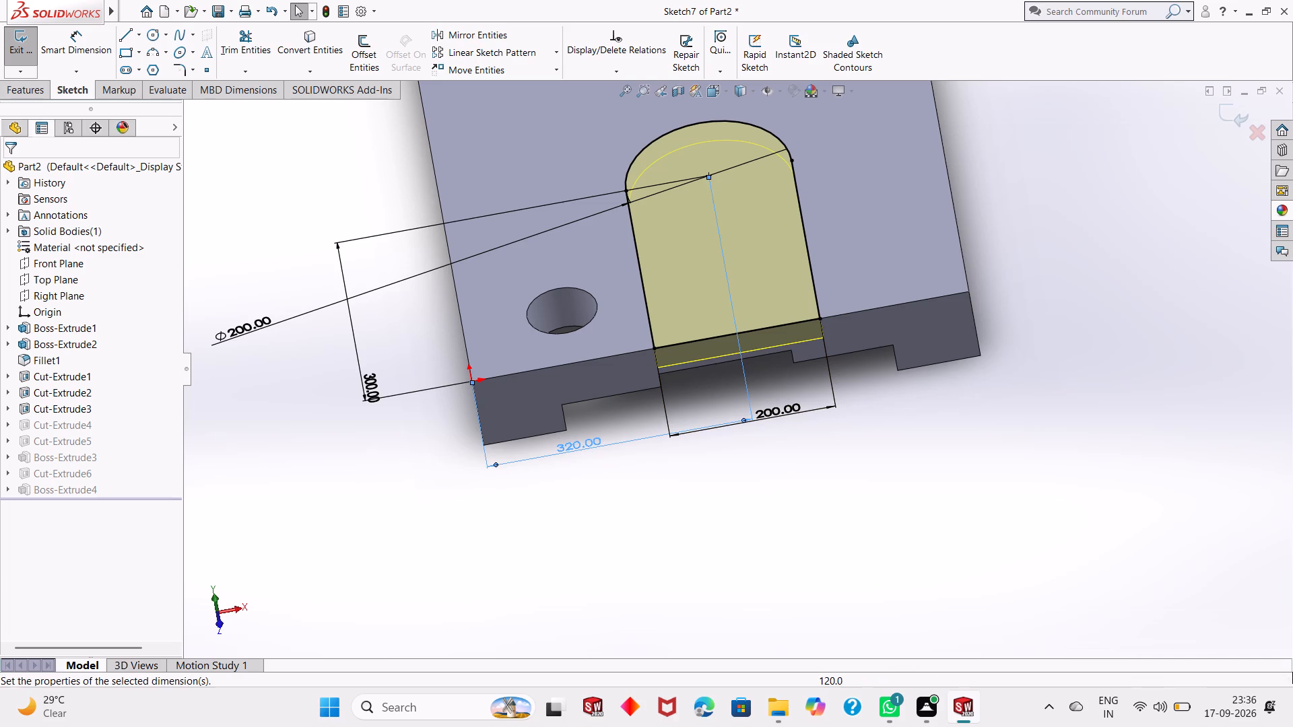
text(300)
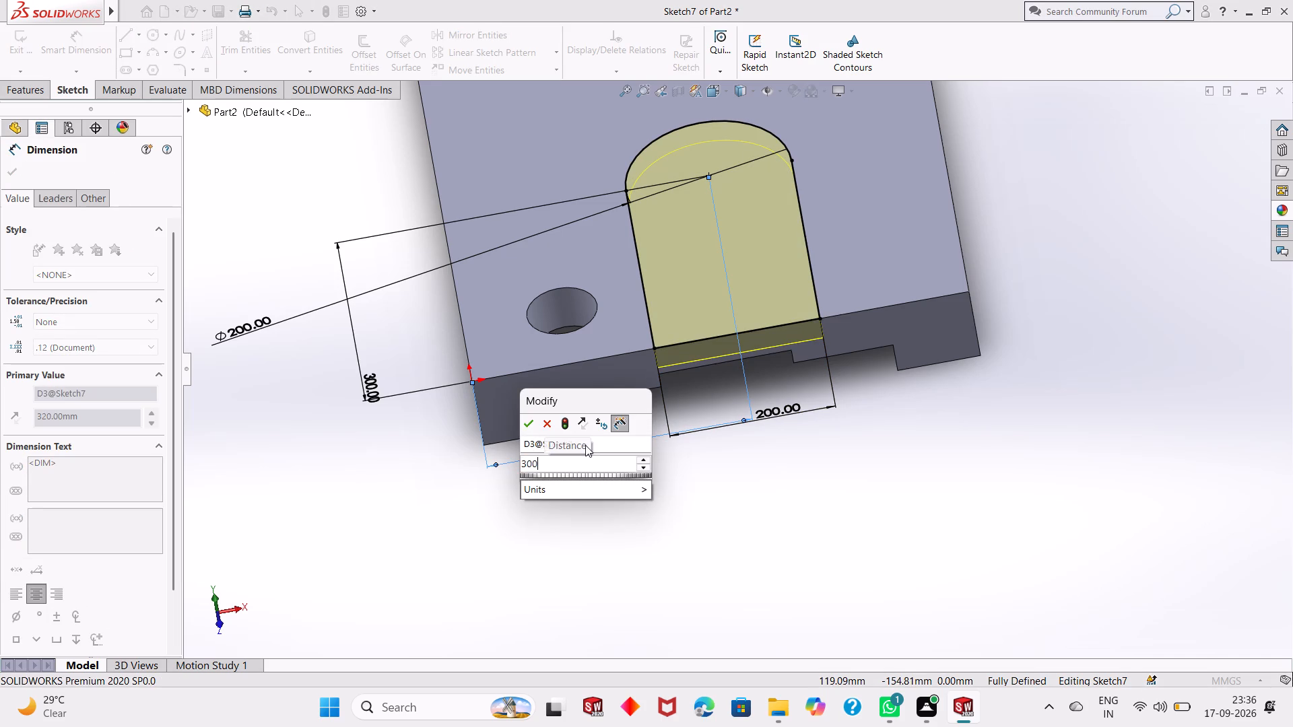
key(Return)
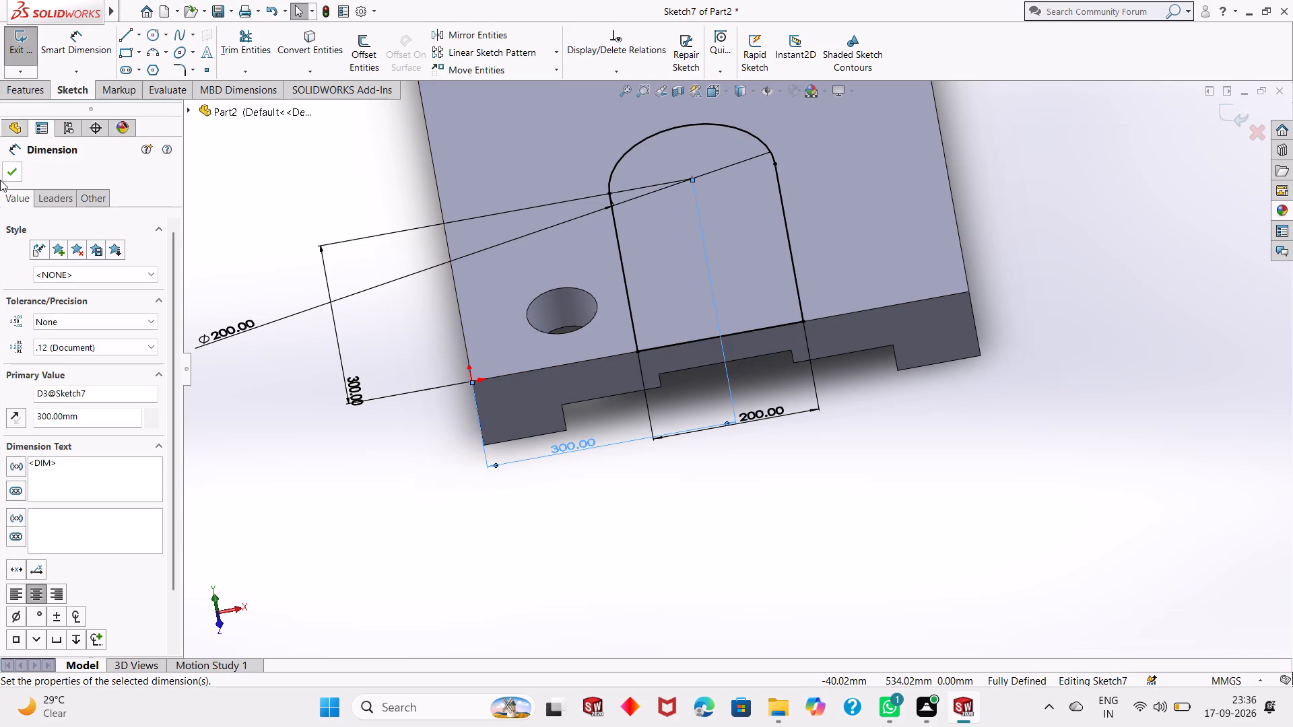
click(15, 169)
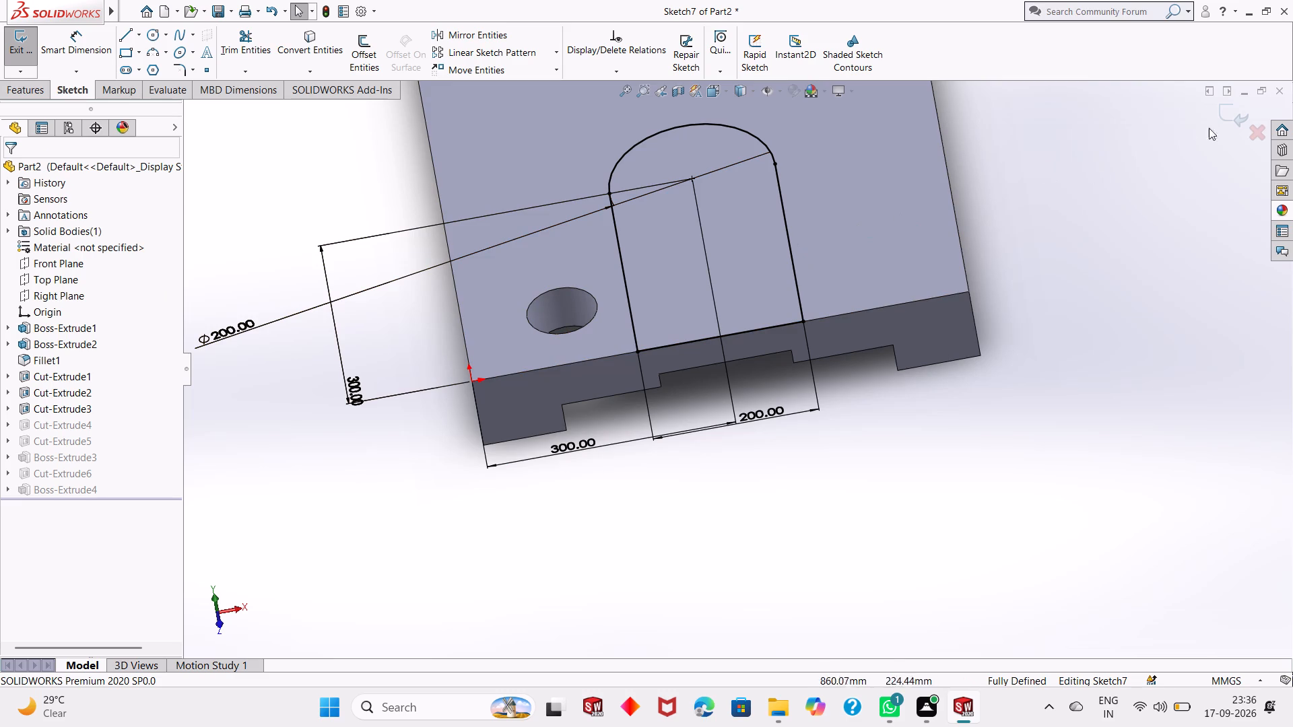
click(1234, 115)
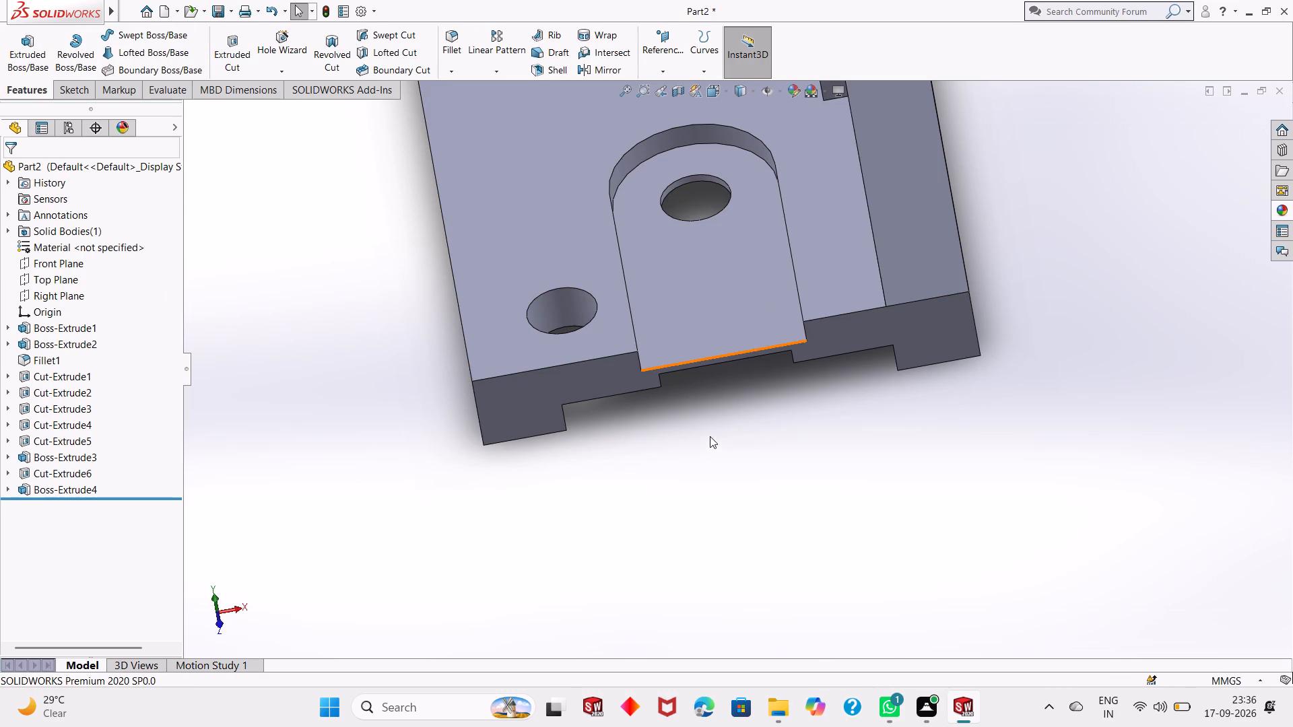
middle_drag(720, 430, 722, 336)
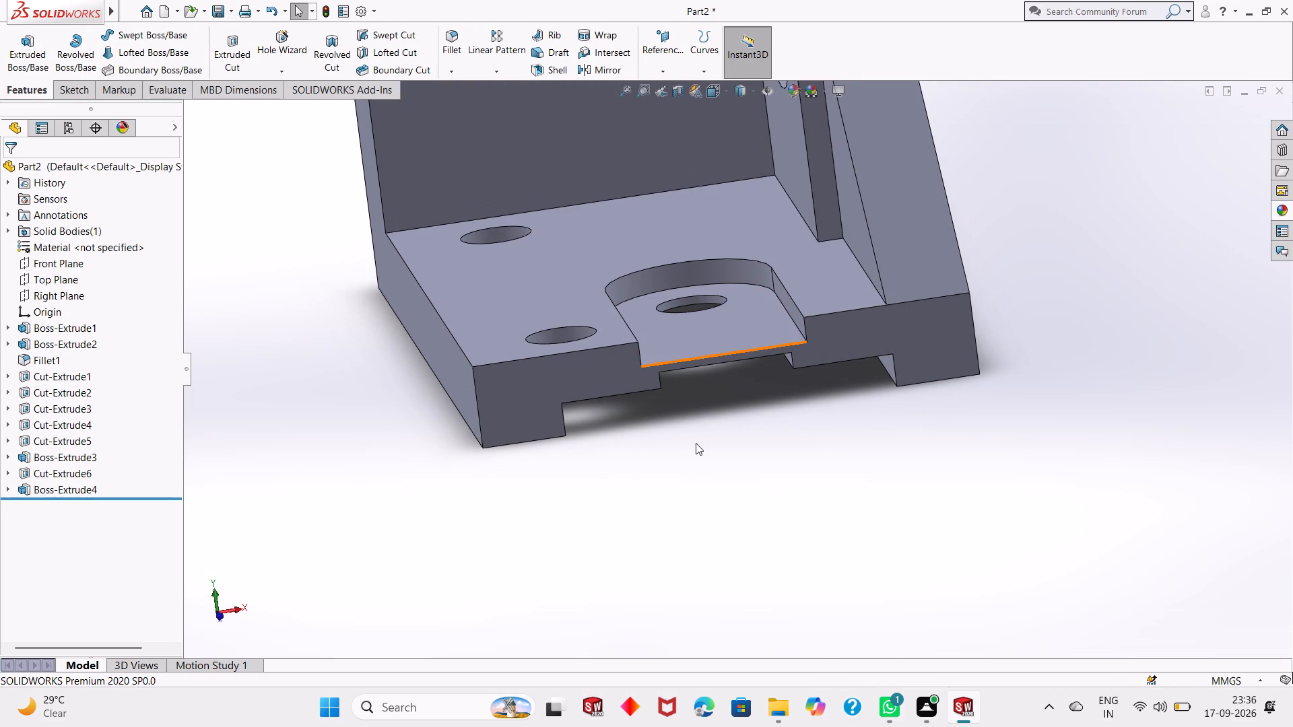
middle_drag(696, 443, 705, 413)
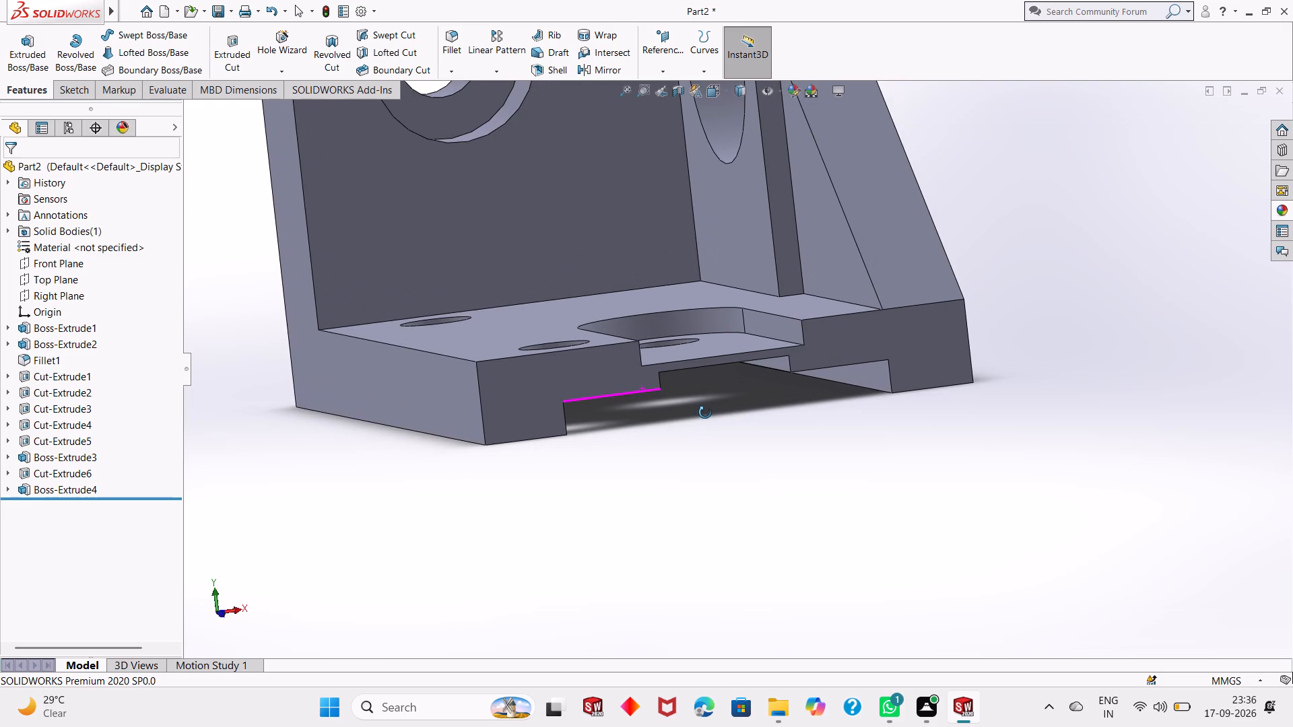
Examine the bracket's underside channel, base slot, holes, upright and ribbed side block from several angles.
middle_drag(705, 413, 675, 454)
scroll(675, 446, up, 5)
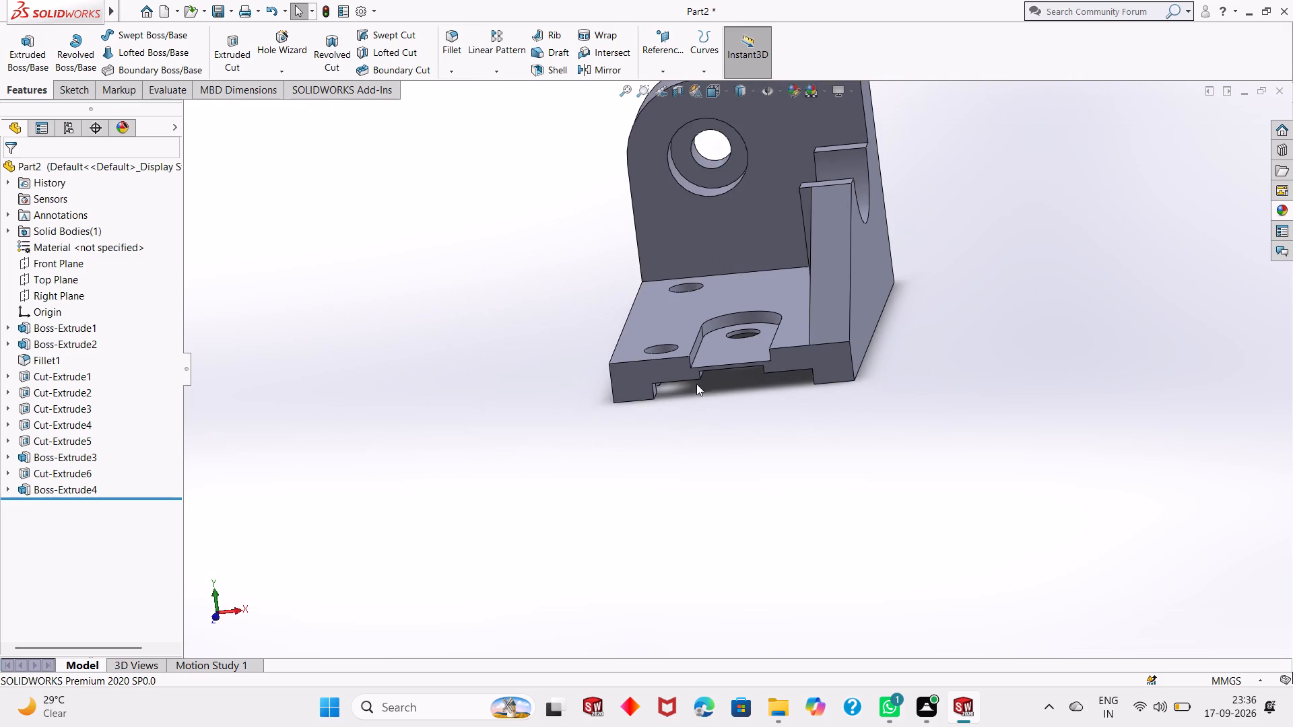
scroll(840, 219, down, 3)
middle_drag(746, 328, 817, 306)
scroll(809, 291, up, 1)
scroll(603, 242, up, 3)
middle_drag(717, 278, 693, 279)
scroll(693, 279, down, 3)
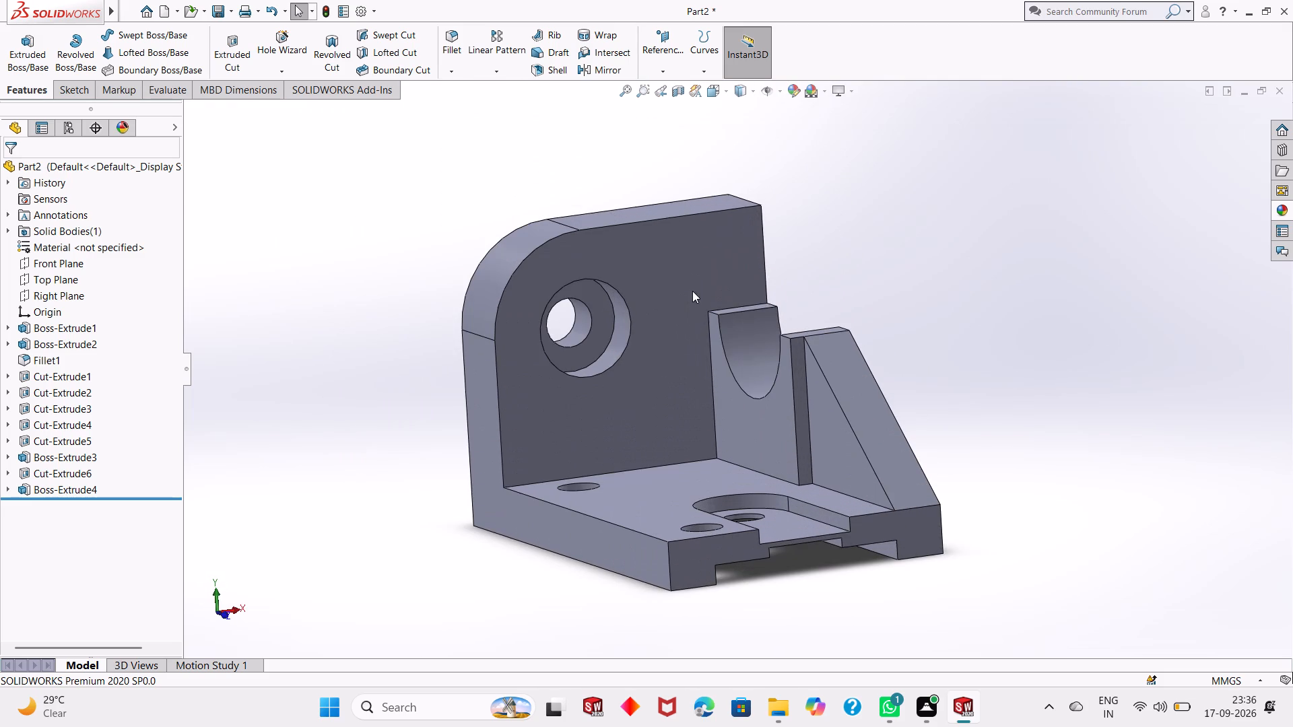
Open the colour appearance for the whole part and try tan, yellow and orange shades from the colour spectrum.
click(795, 89)
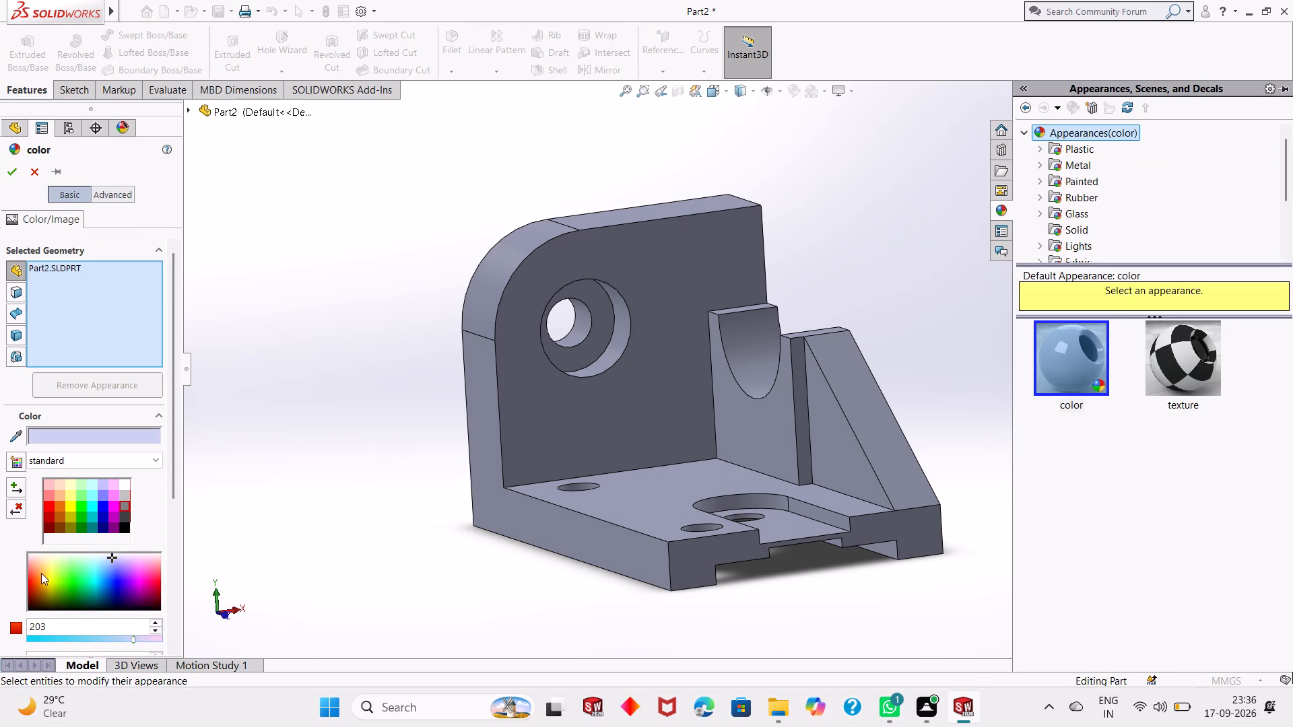
click(42, 567)
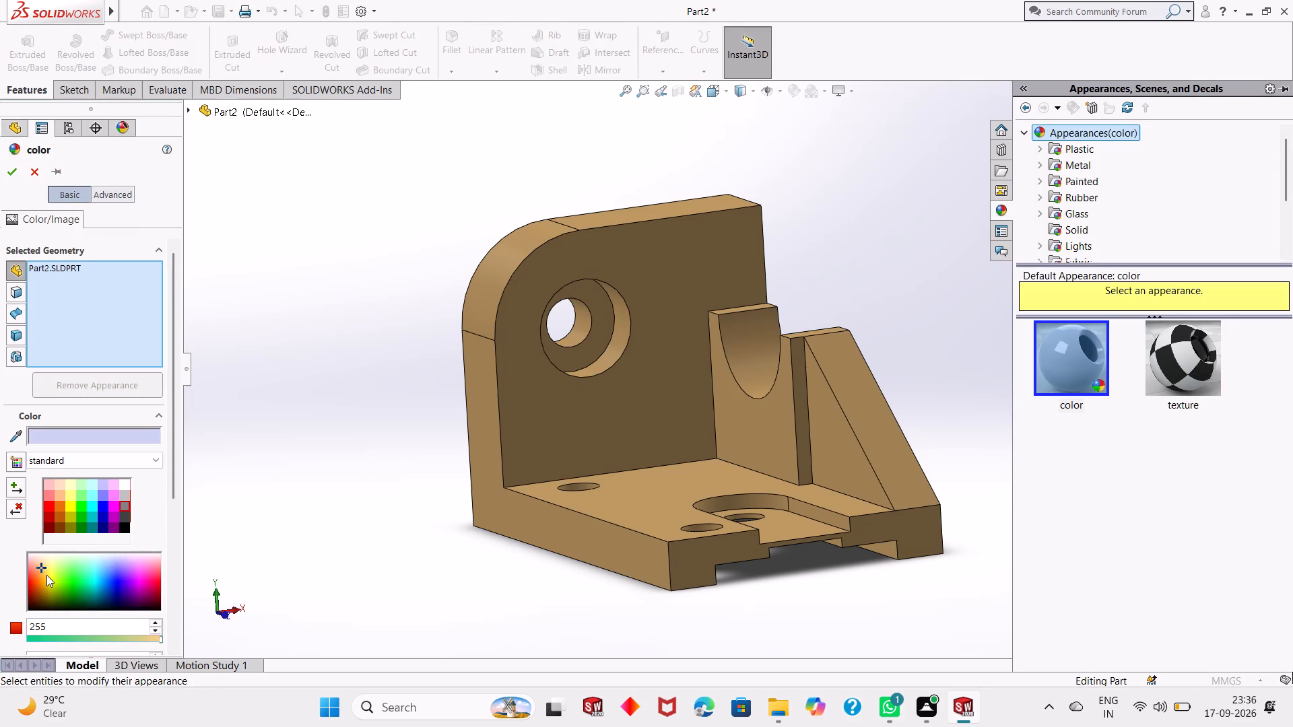
click(47, 576)
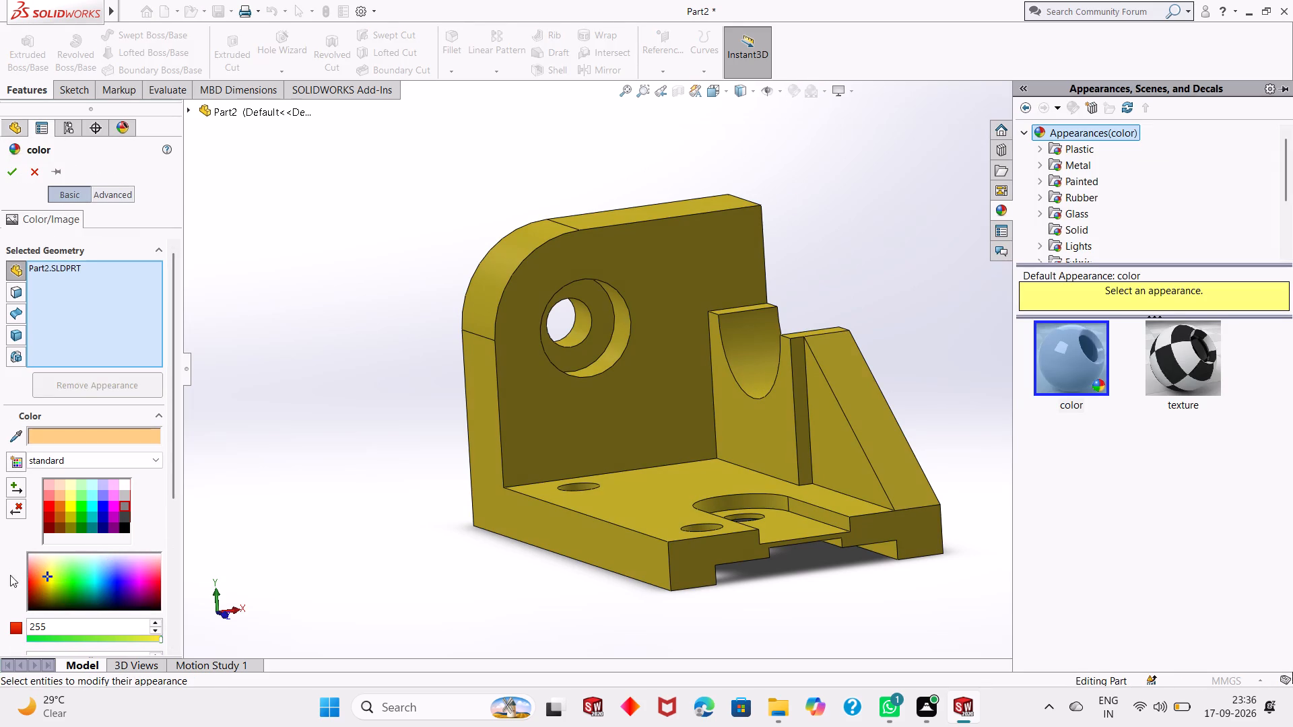
click(46, 584)
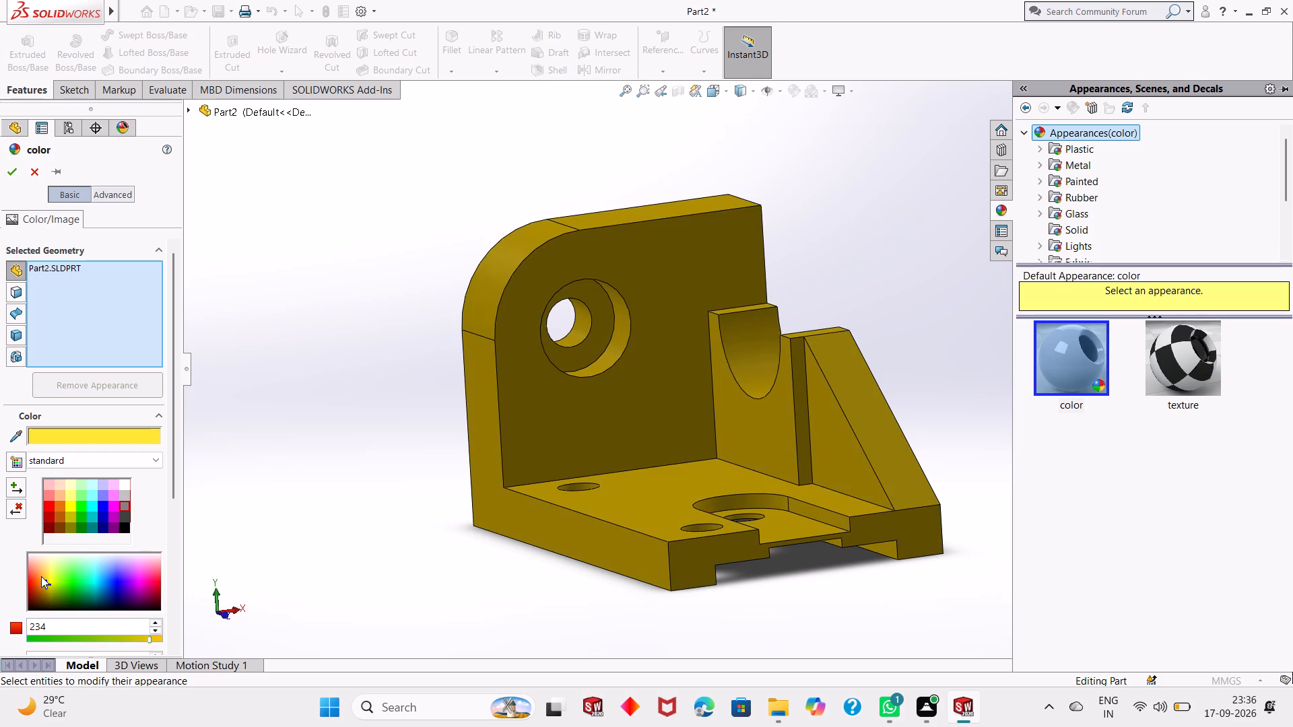
click(41, 576)
click(41, 577)
click(41, 581)
click(42, 584)
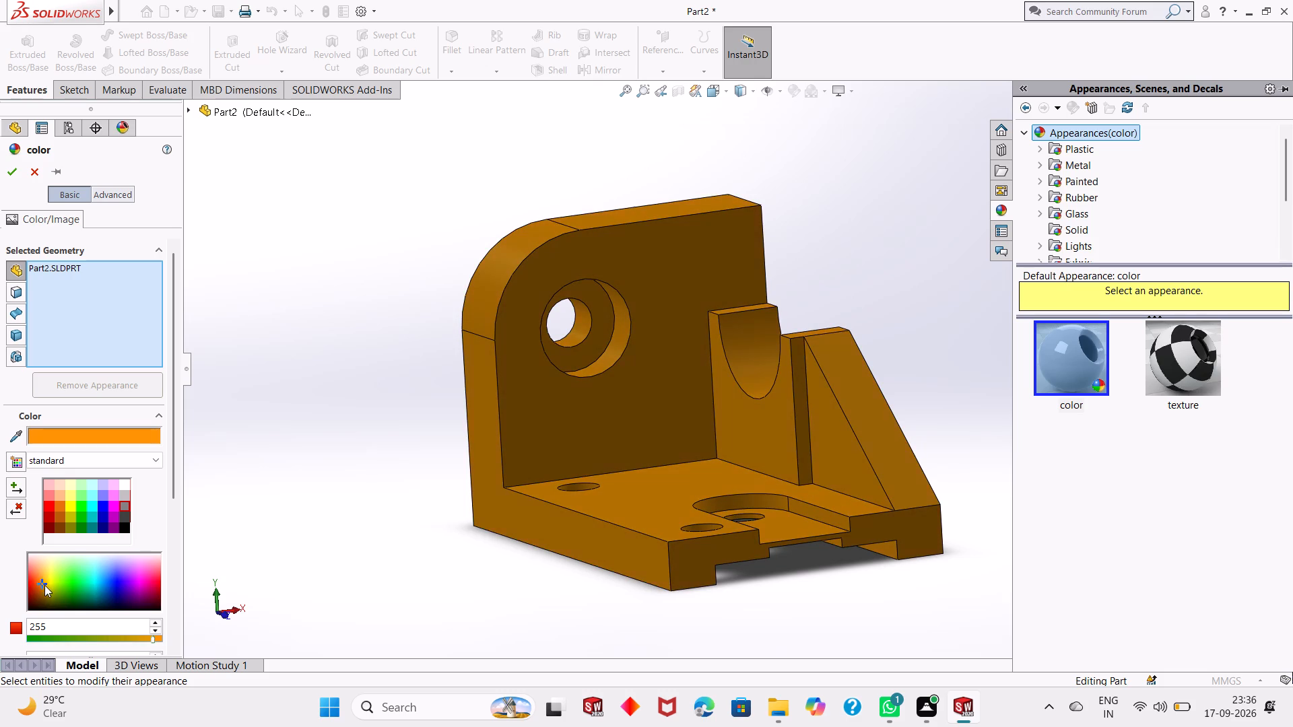
click(42, 574)
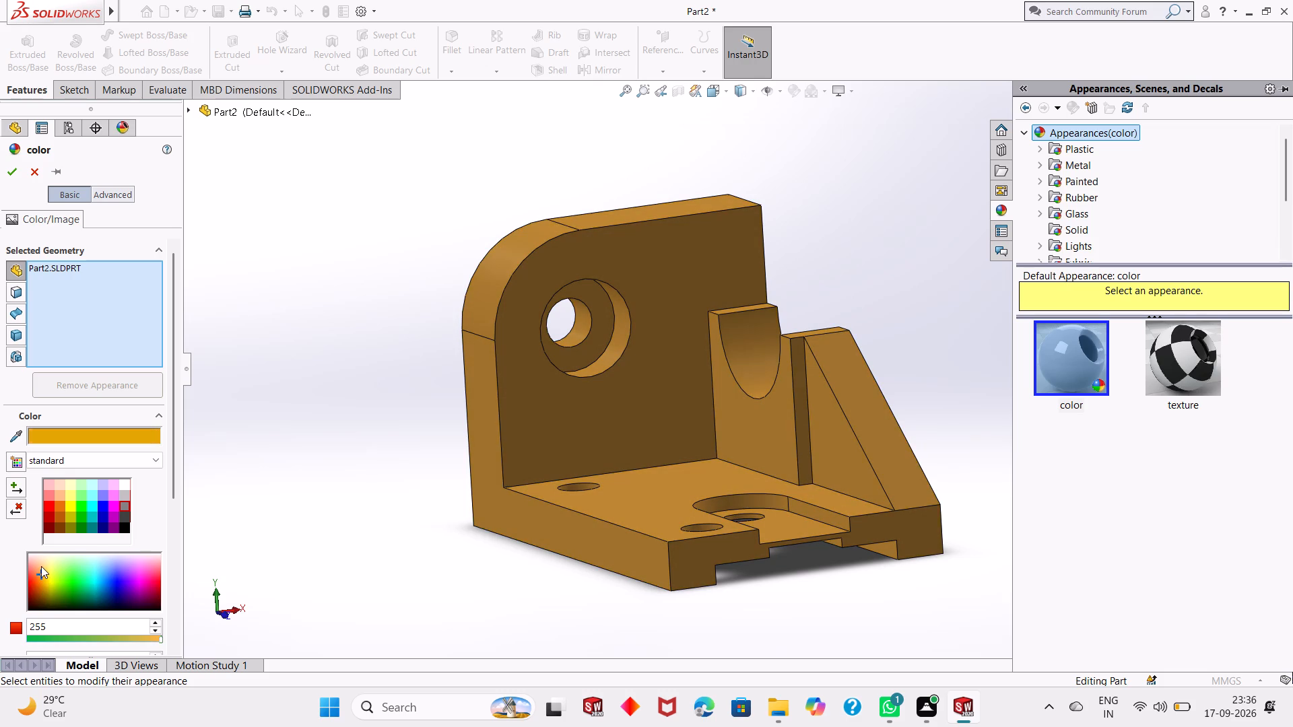
click(41, 566)
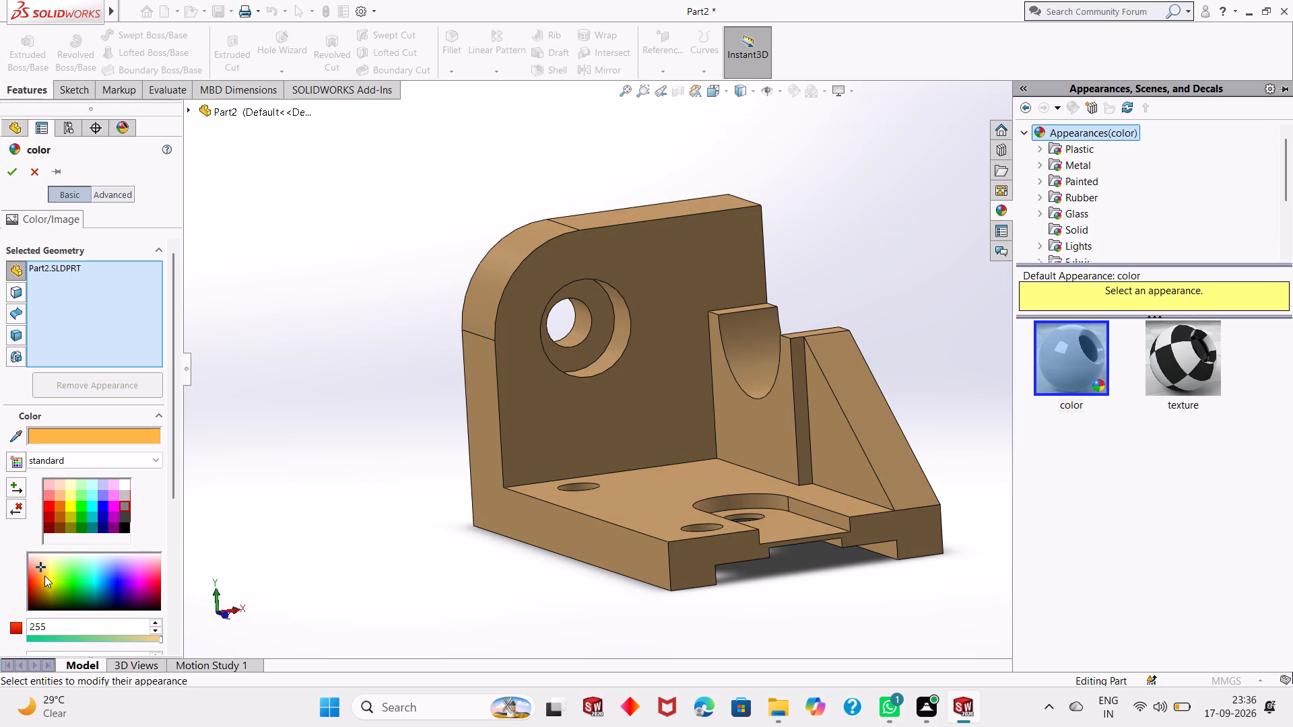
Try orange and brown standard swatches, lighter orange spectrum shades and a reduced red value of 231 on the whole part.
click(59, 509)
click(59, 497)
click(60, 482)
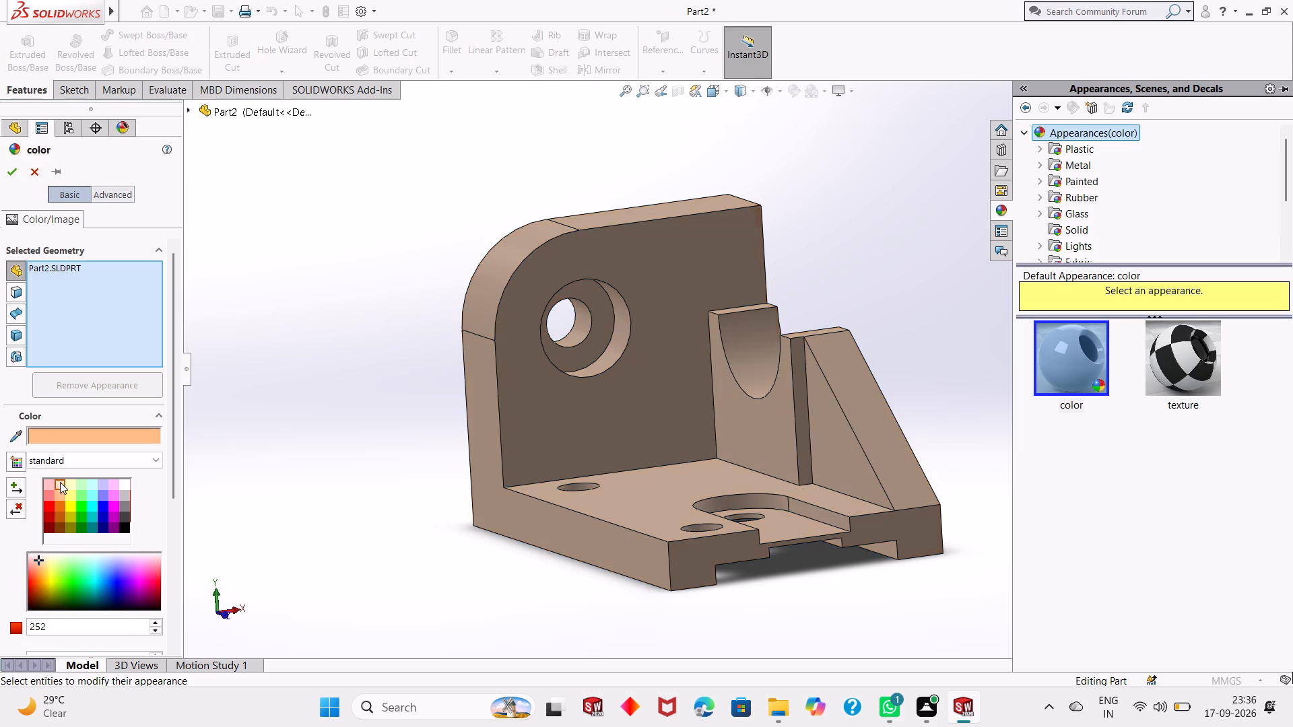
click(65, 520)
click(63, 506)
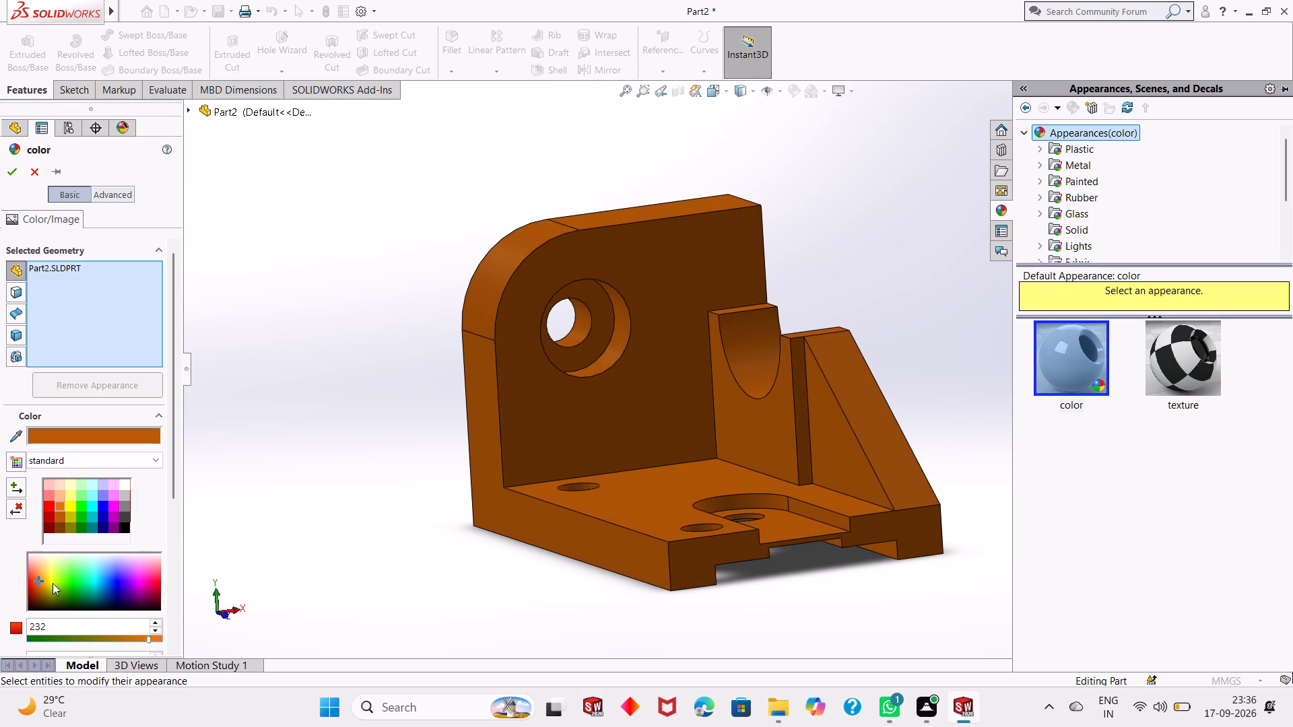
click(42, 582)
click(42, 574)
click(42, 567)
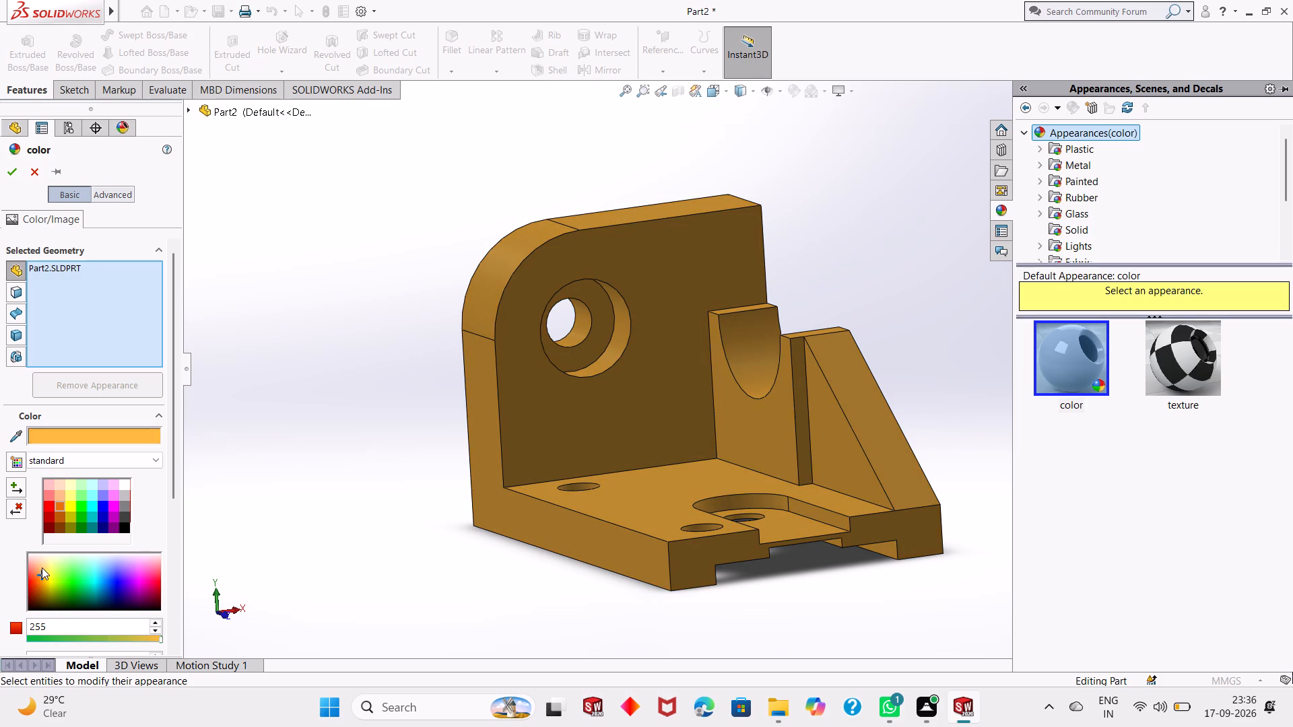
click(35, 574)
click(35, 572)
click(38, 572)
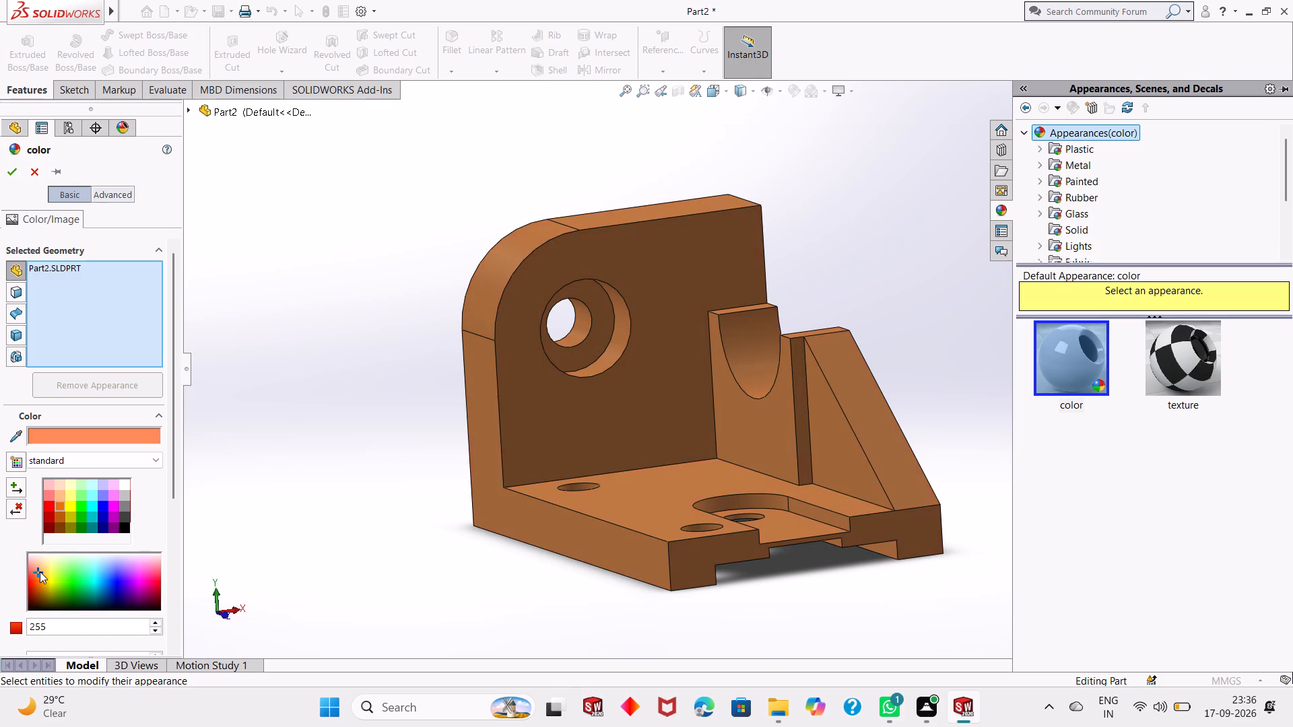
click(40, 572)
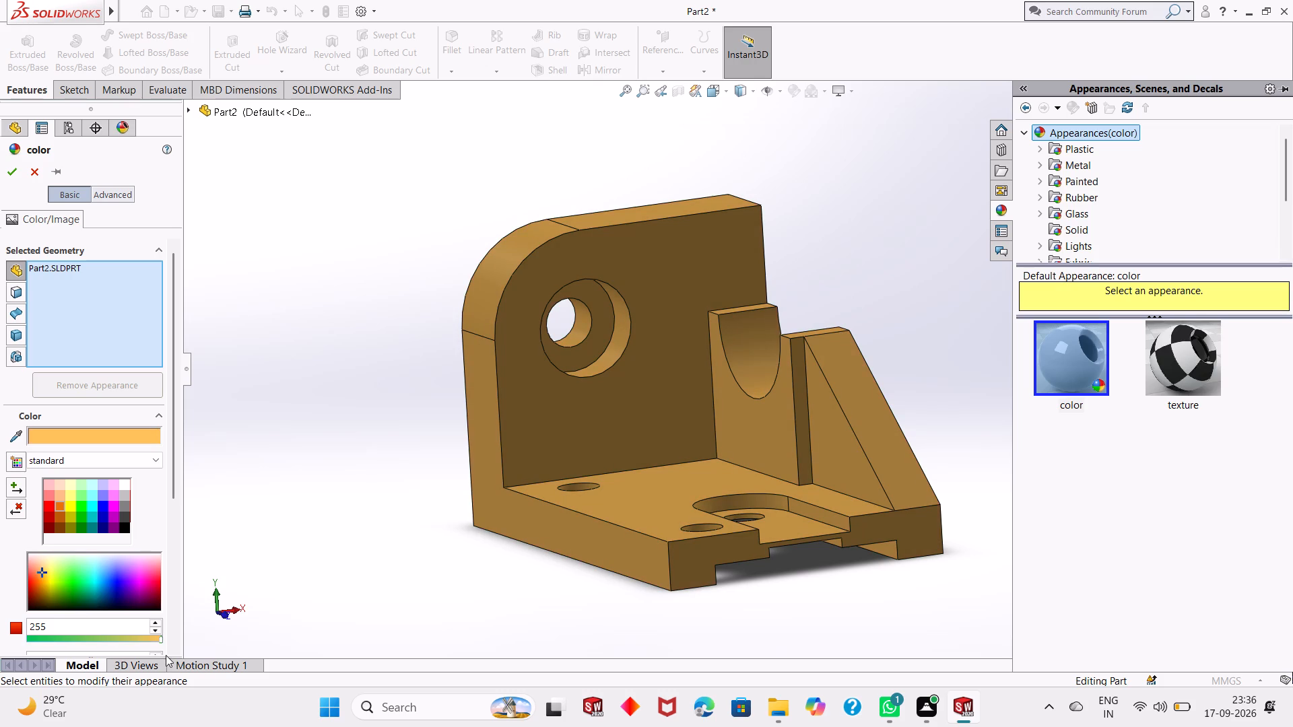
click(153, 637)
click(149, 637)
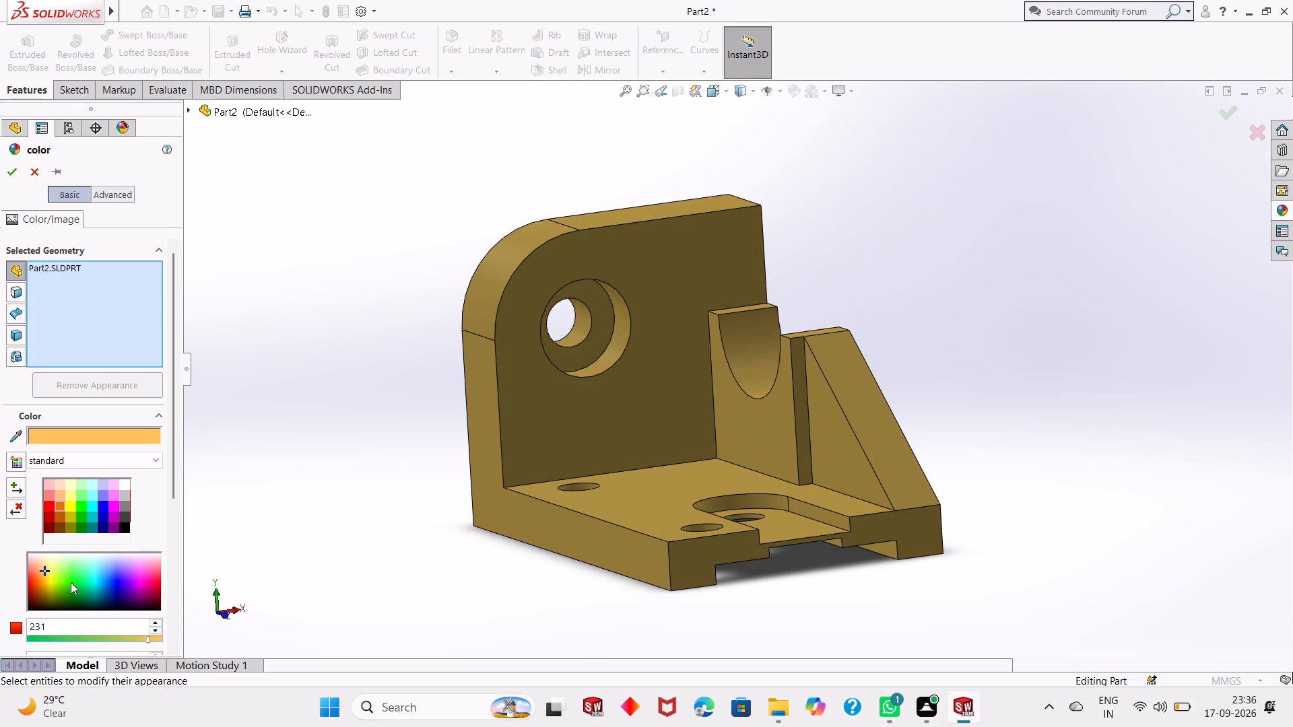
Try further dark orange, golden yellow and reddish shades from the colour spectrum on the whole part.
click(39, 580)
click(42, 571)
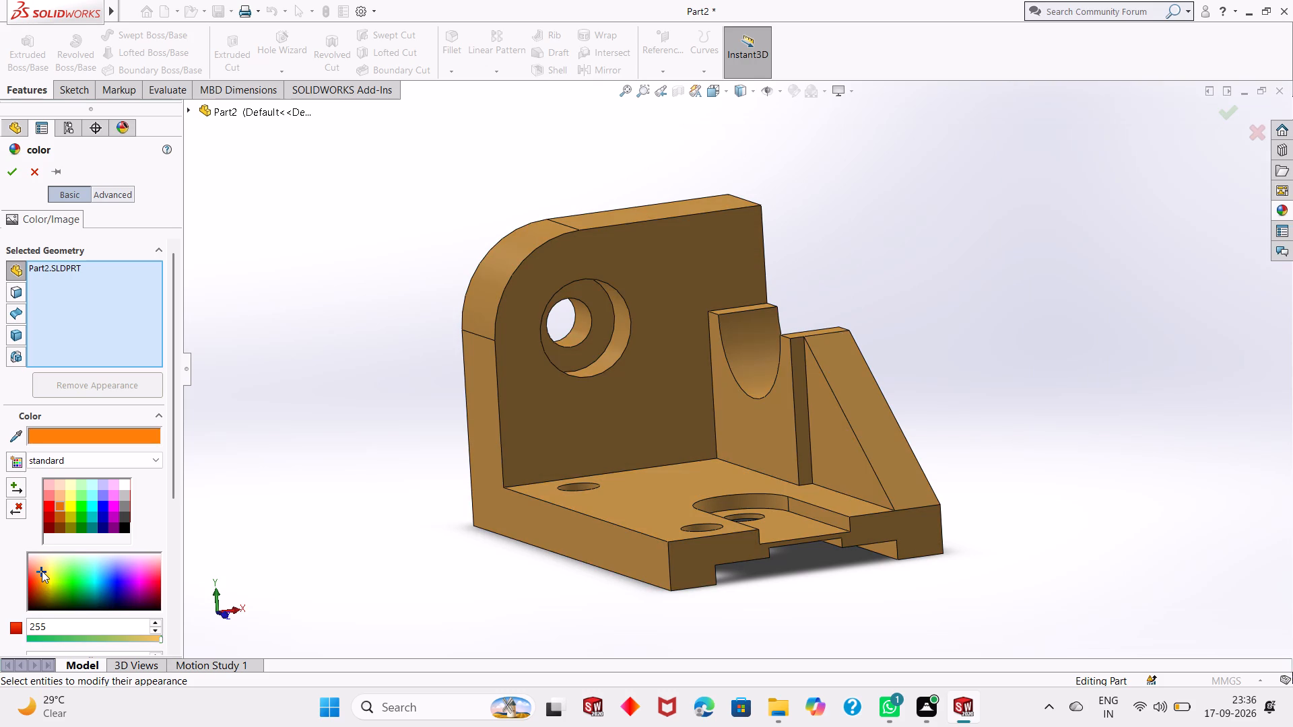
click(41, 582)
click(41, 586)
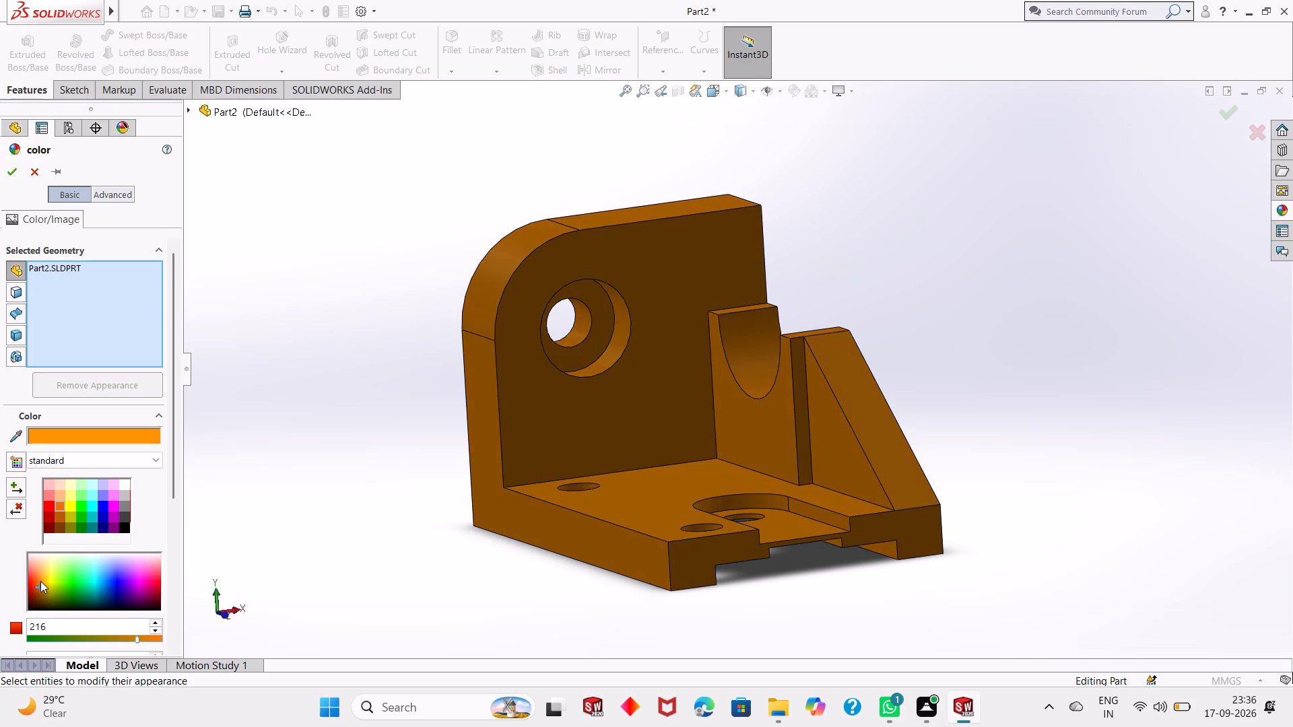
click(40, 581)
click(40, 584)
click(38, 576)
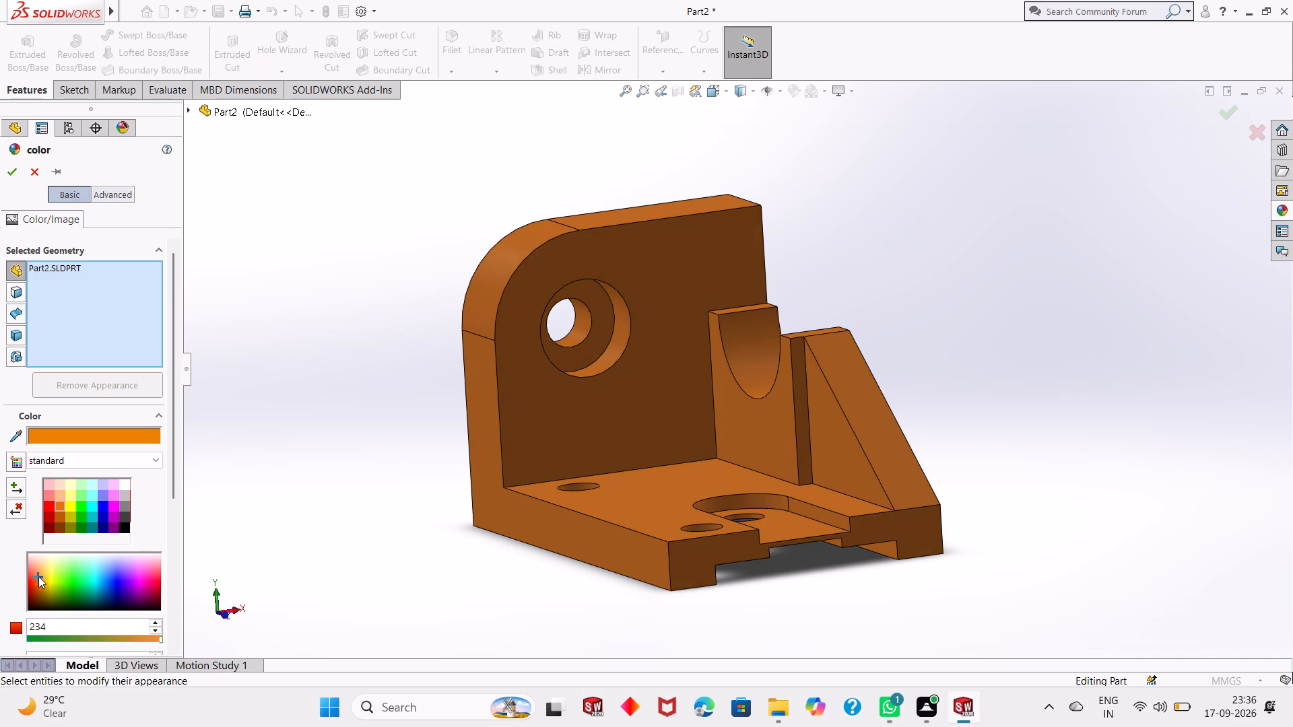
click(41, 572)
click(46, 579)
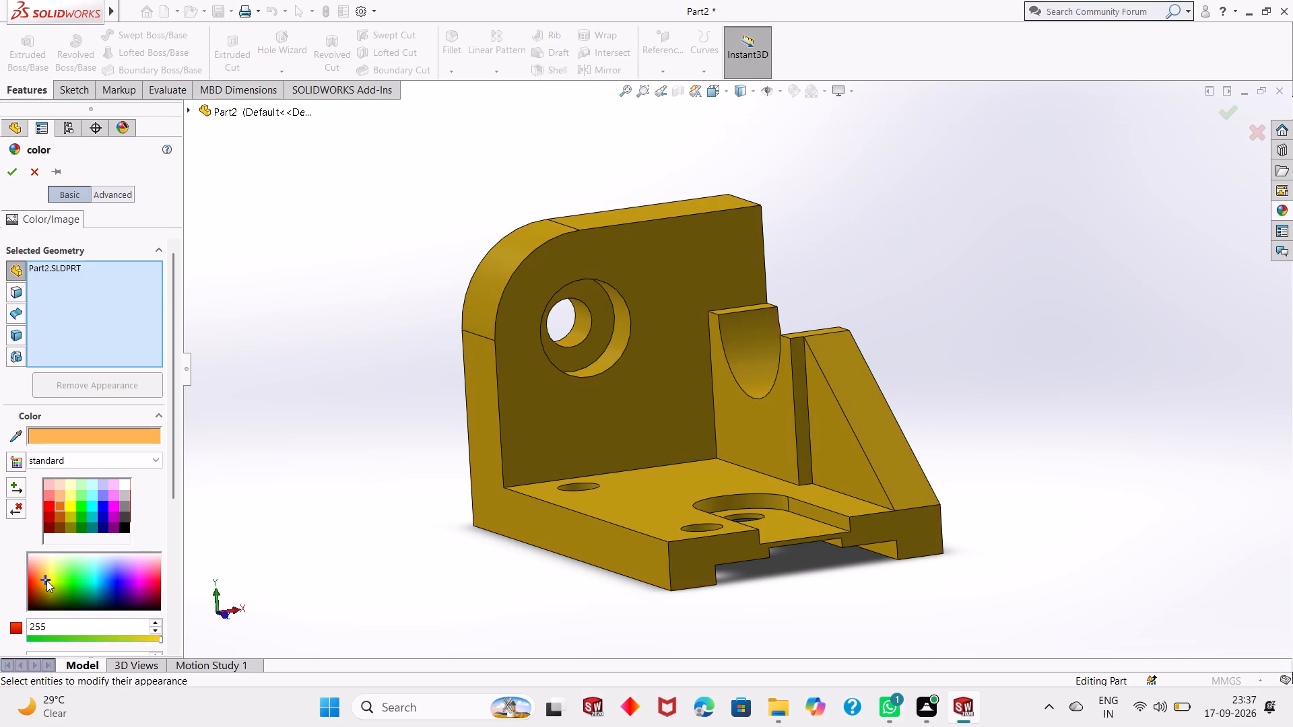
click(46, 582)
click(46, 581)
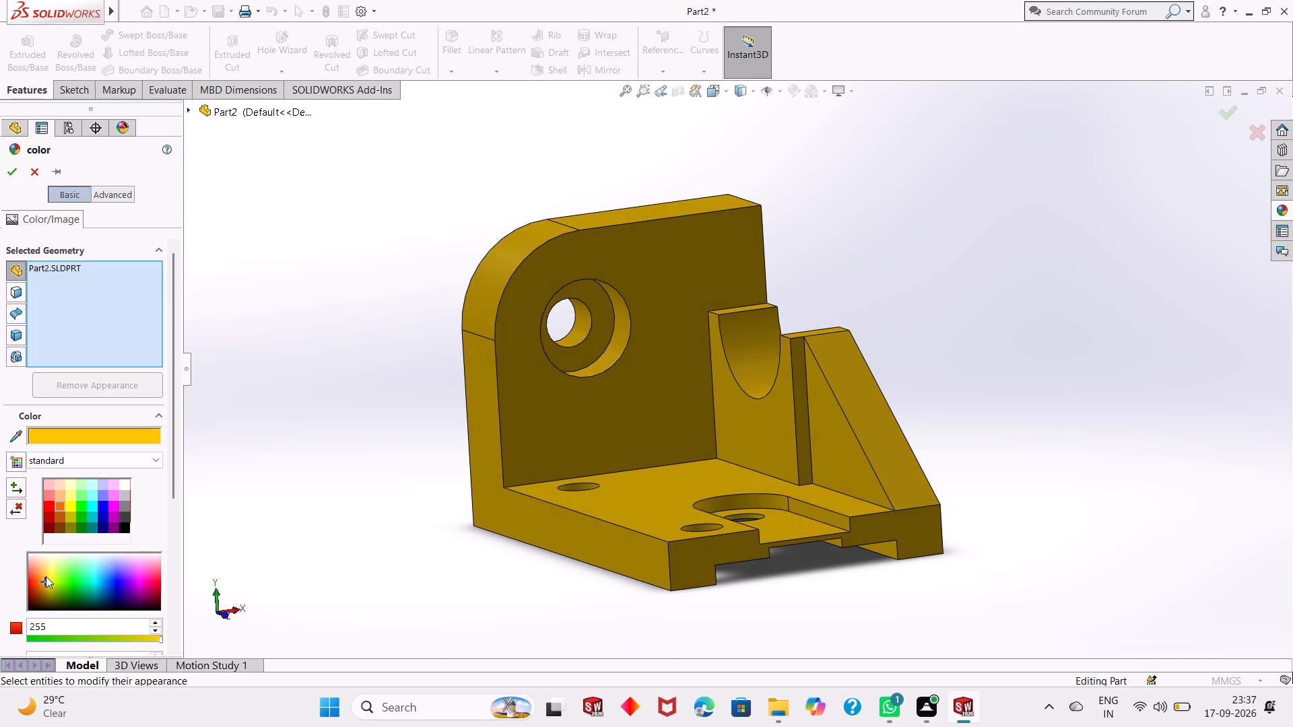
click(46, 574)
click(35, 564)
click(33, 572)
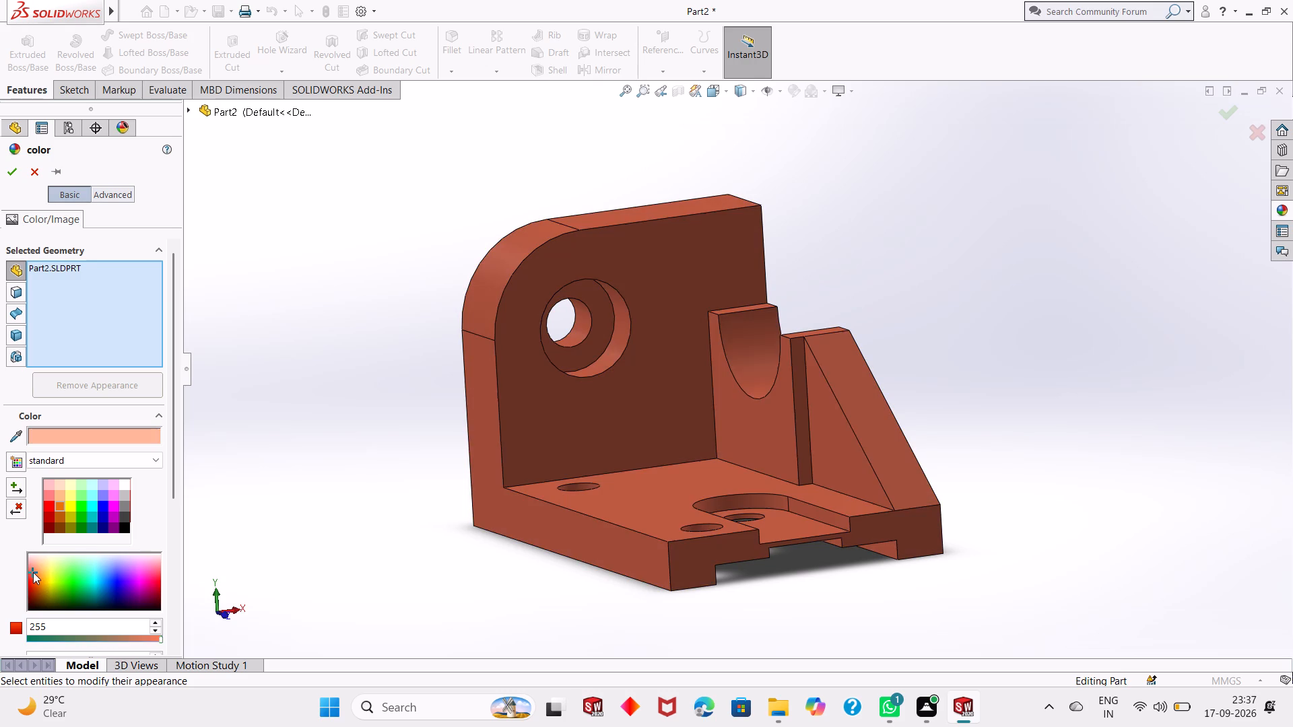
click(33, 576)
Colour the whole part a warm orange with a red value of 255 and apply the appearance.
click(40, 574)
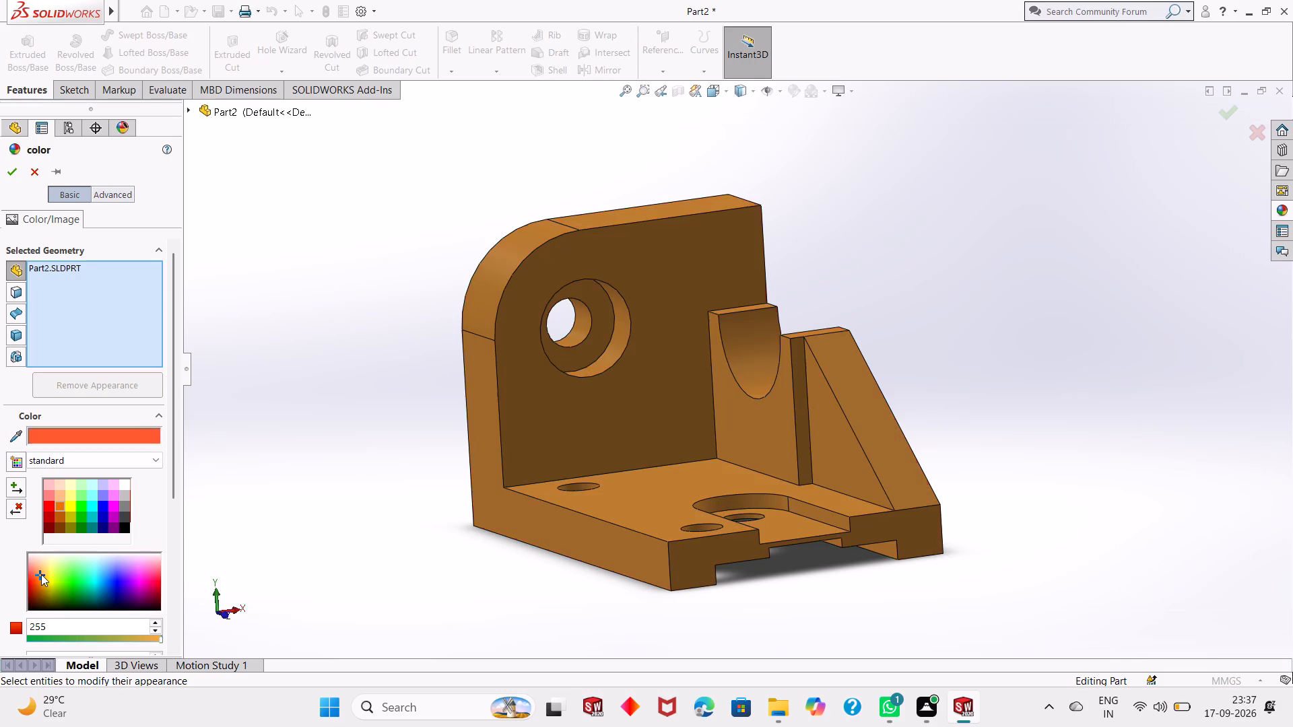
click(41, 578)
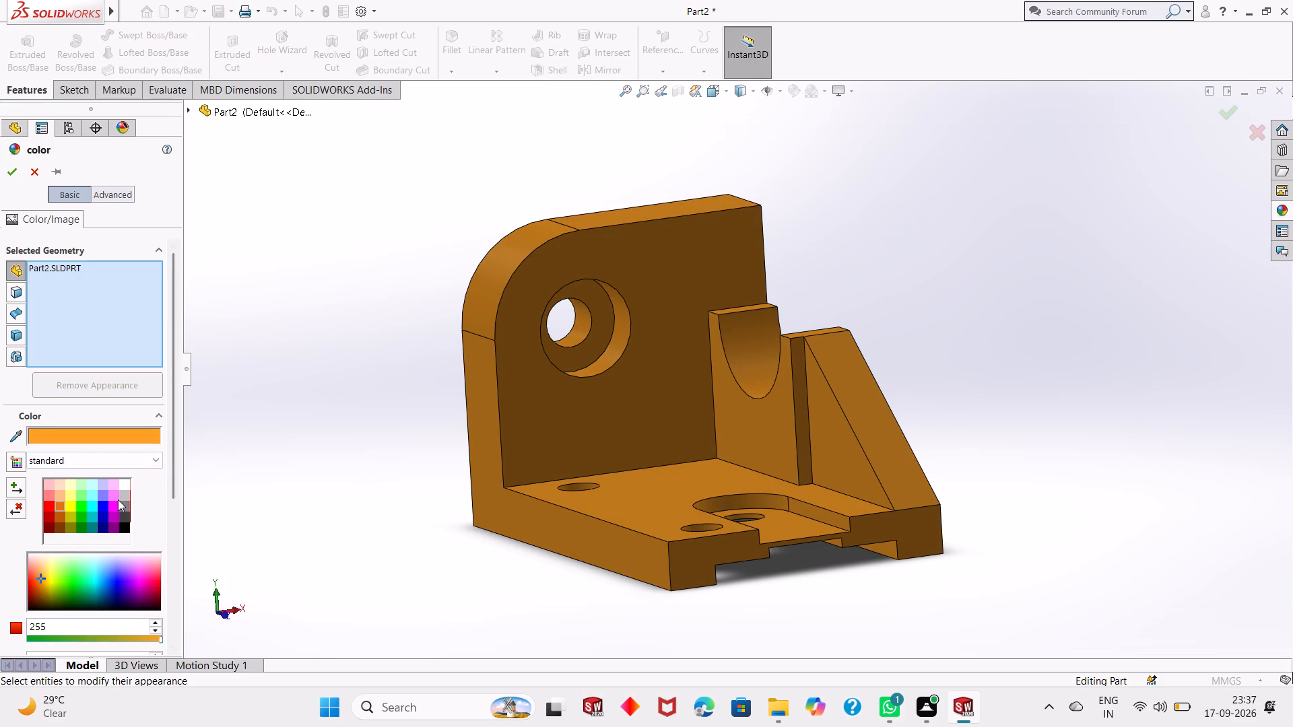
click(18, 177)
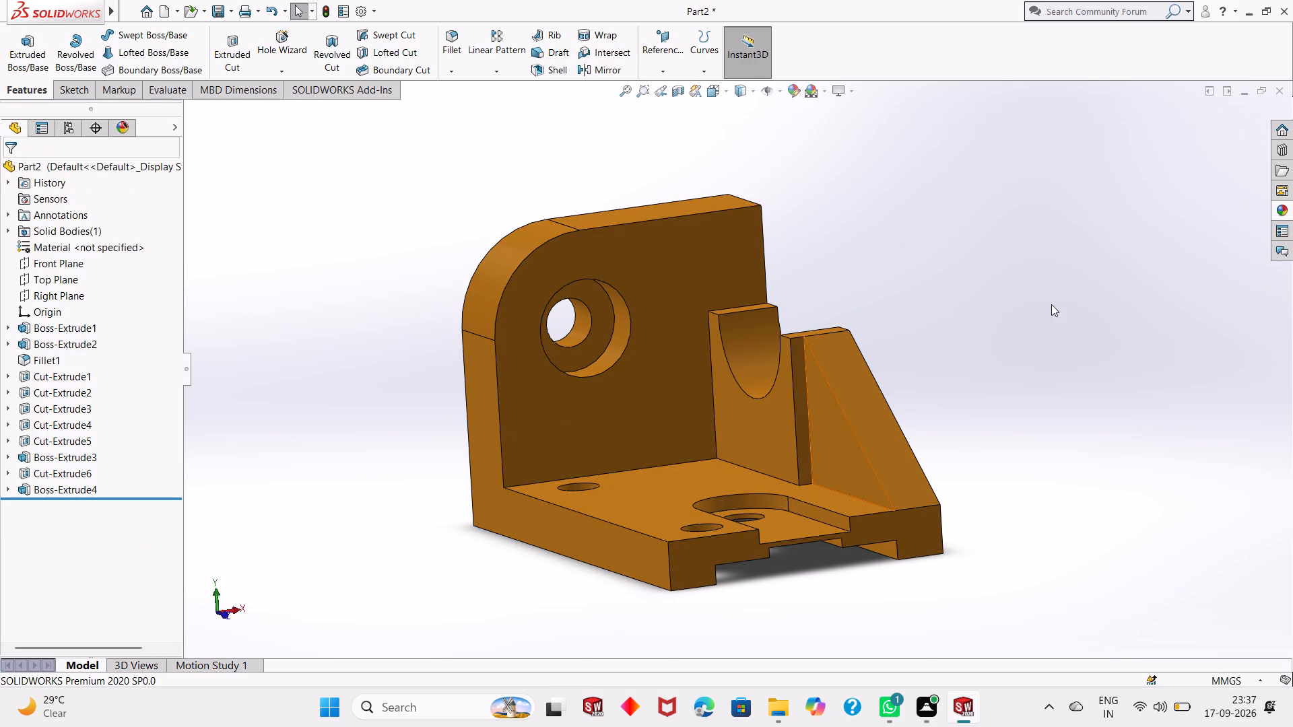
Apply the polished aluminum metal appearance to only the curved recess face in the side block.
click(1282, 209)
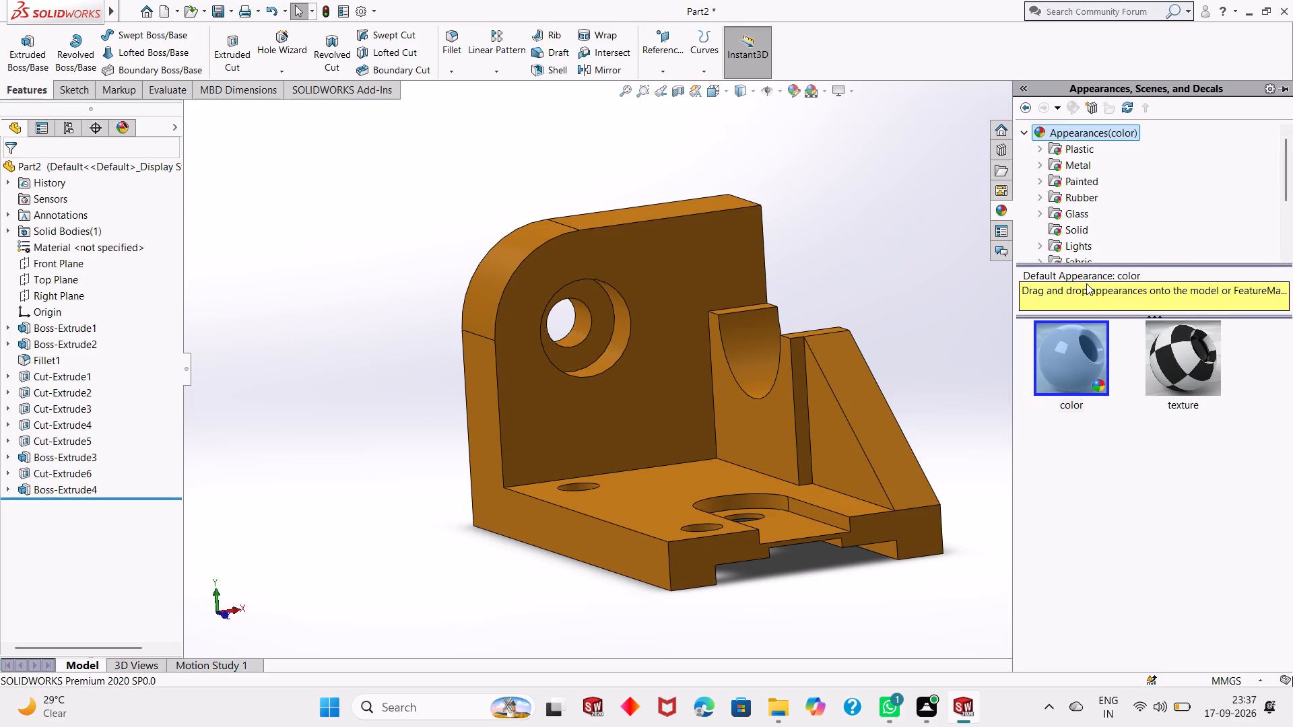
click(1064, 169)
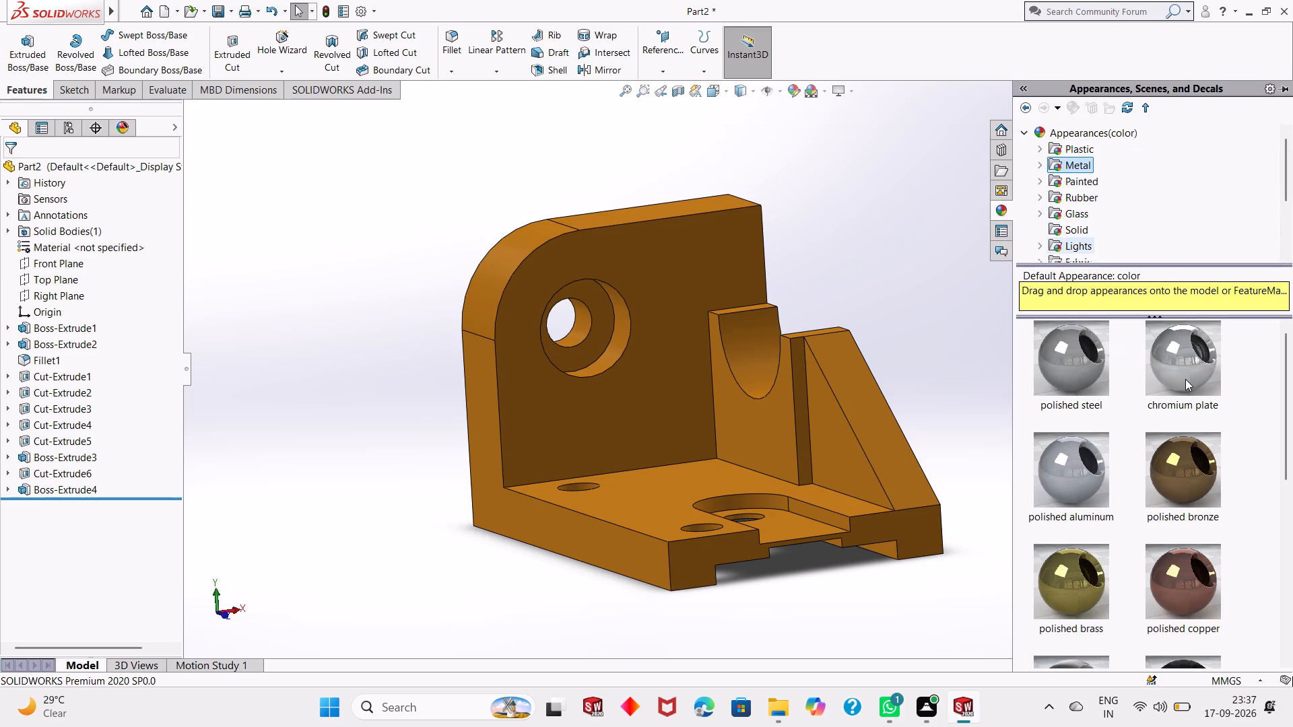
drag(1075, 474, 758, 347)
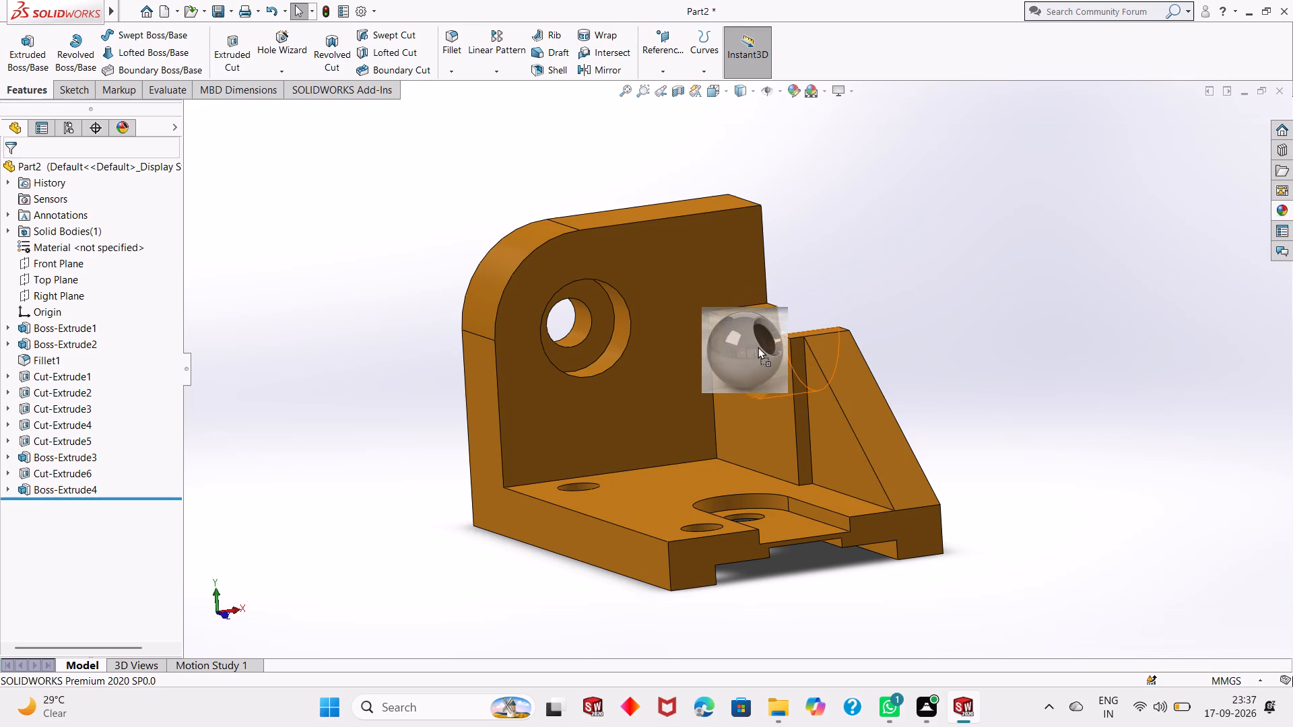
drag(758, 347, 752, 347)
click(752, 347)
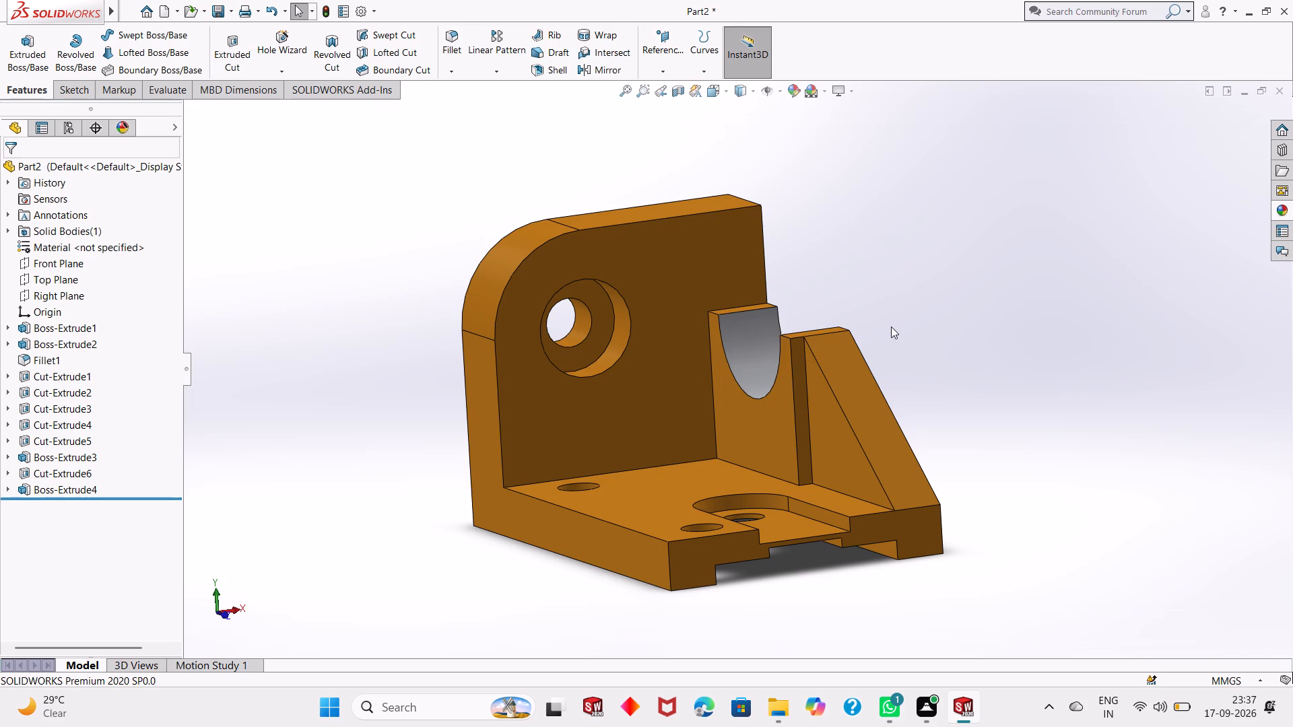
Apply polished aluminum to only the cylindrical face of the larger bore of the upright's stepped hole.
middle_drag(834, 373, 847, 372)
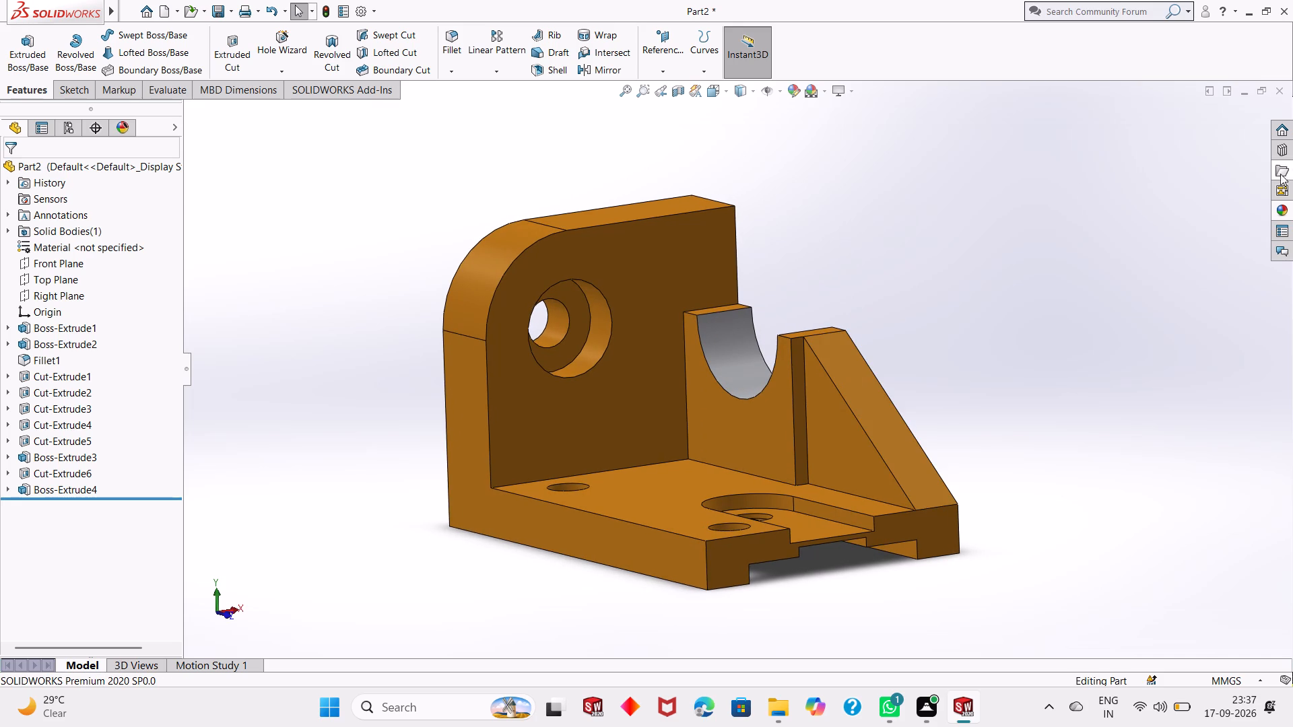
click(1290, 209)
drag(1076, 460, 785, 248)
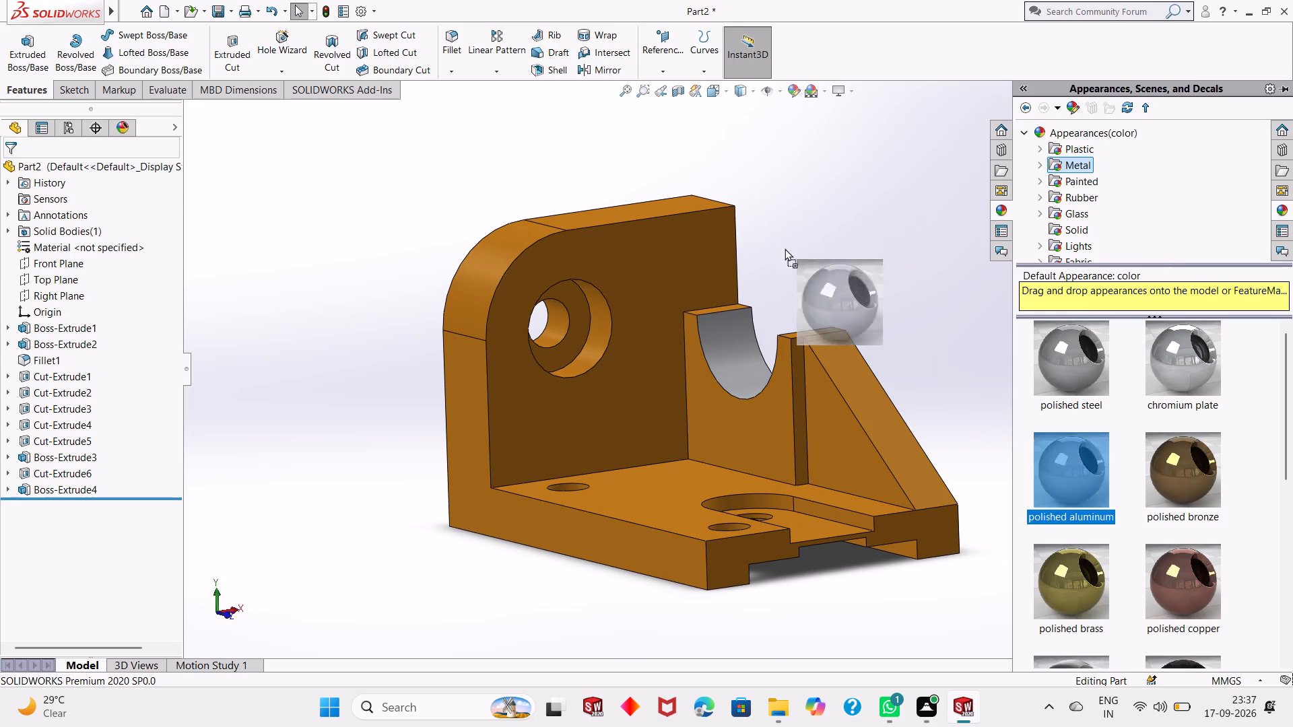
drag(785, 248, 594, 316)
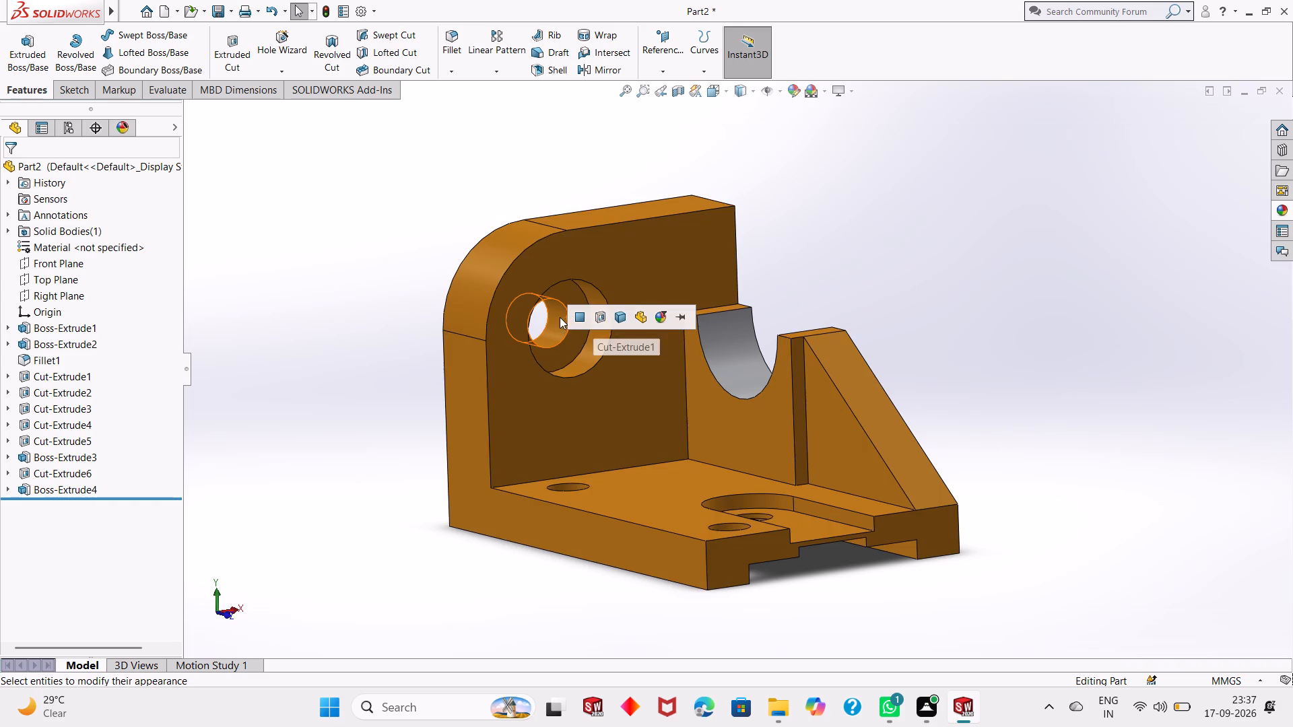
click(581, 314)
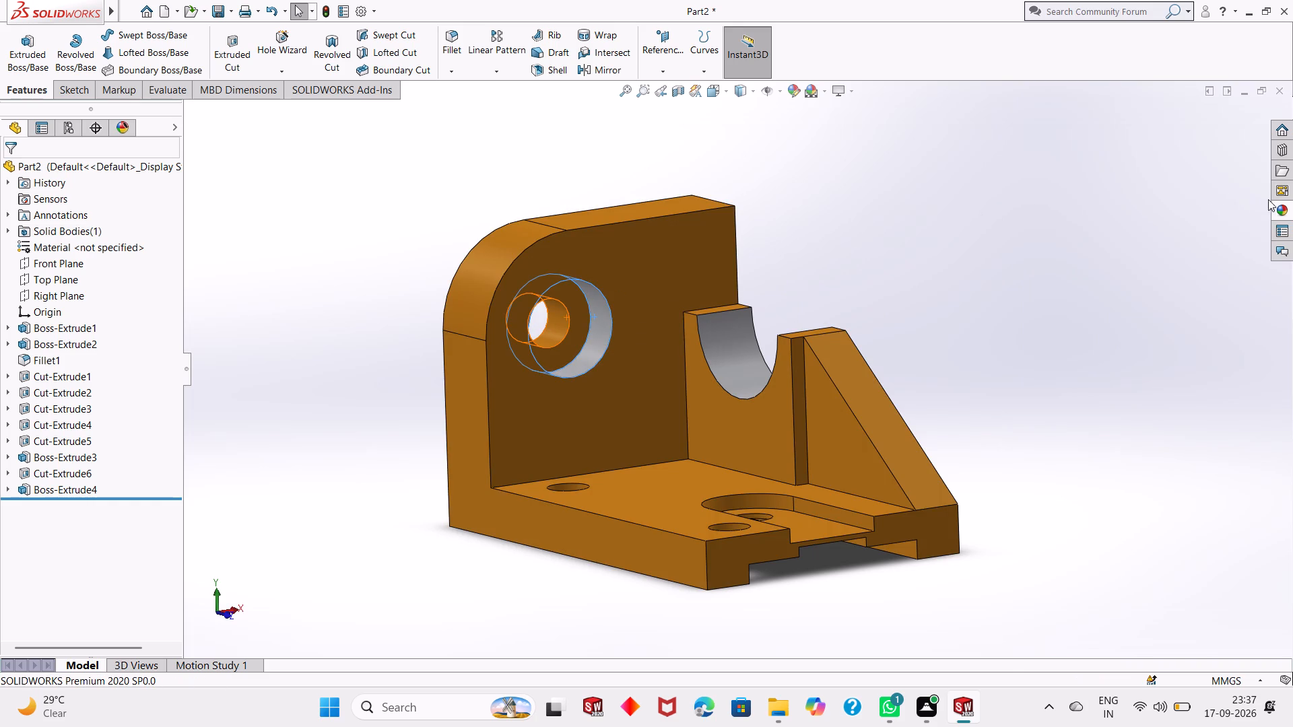
Apply polished aluminum to only the cylindrical face of the smaller bore of the upright's stepped hole.
click(1277, 212)
drag(1069, 464, 552, 318)
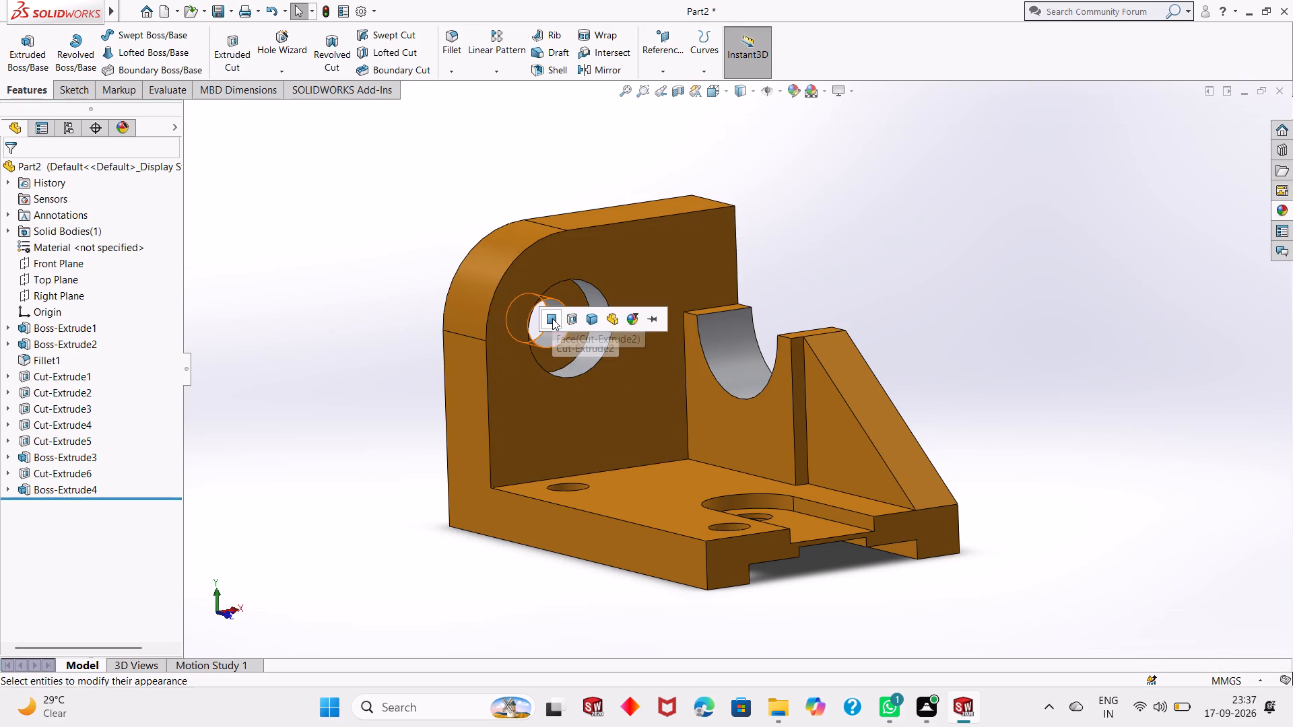
click(552, 318)
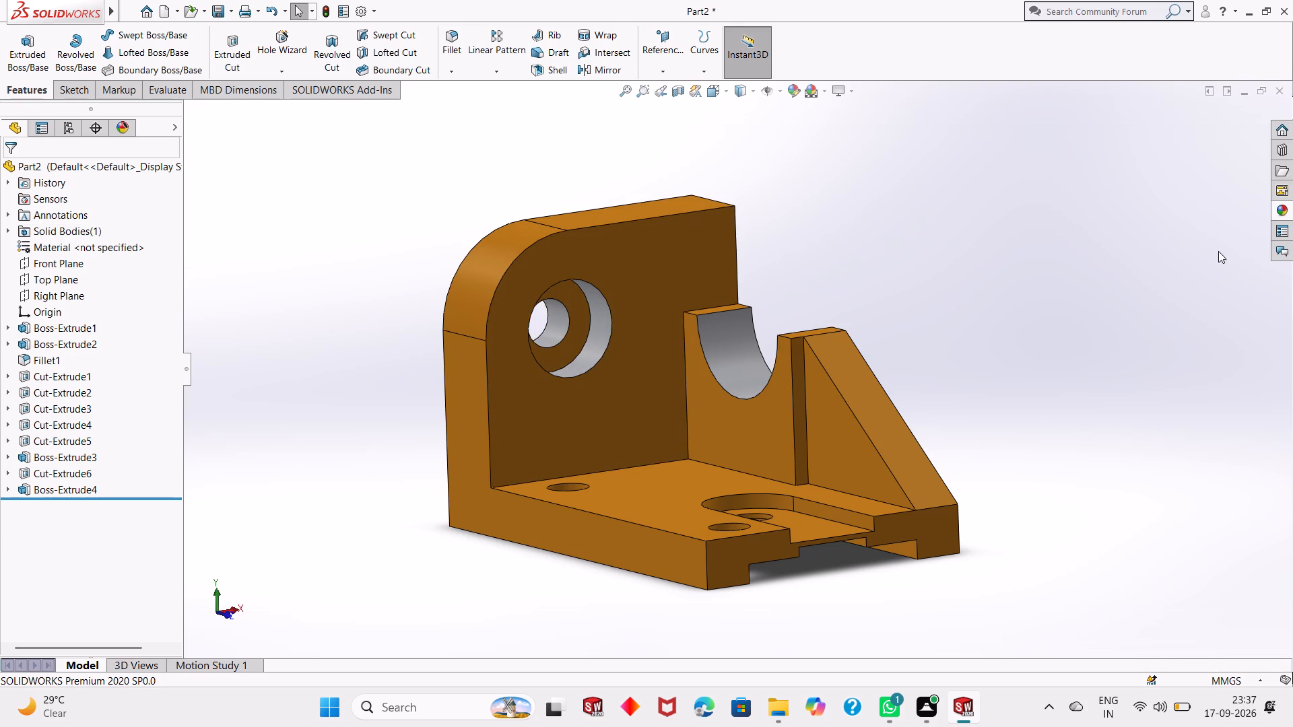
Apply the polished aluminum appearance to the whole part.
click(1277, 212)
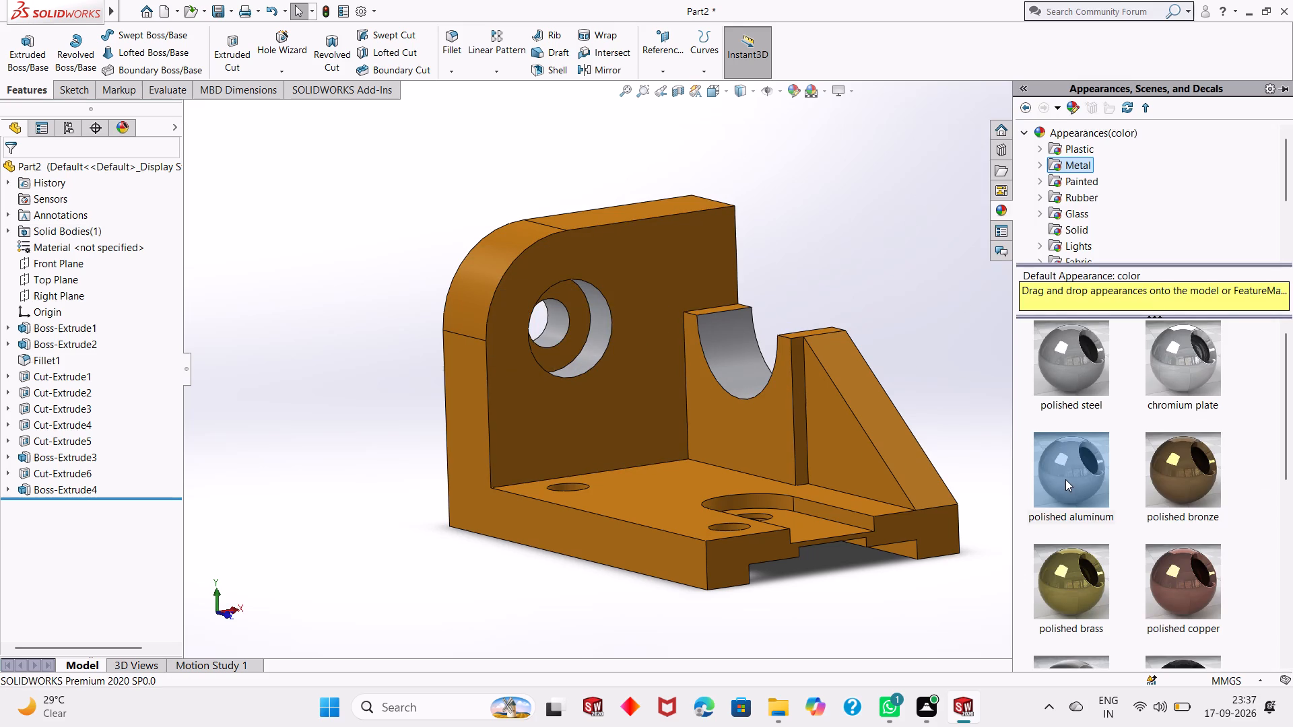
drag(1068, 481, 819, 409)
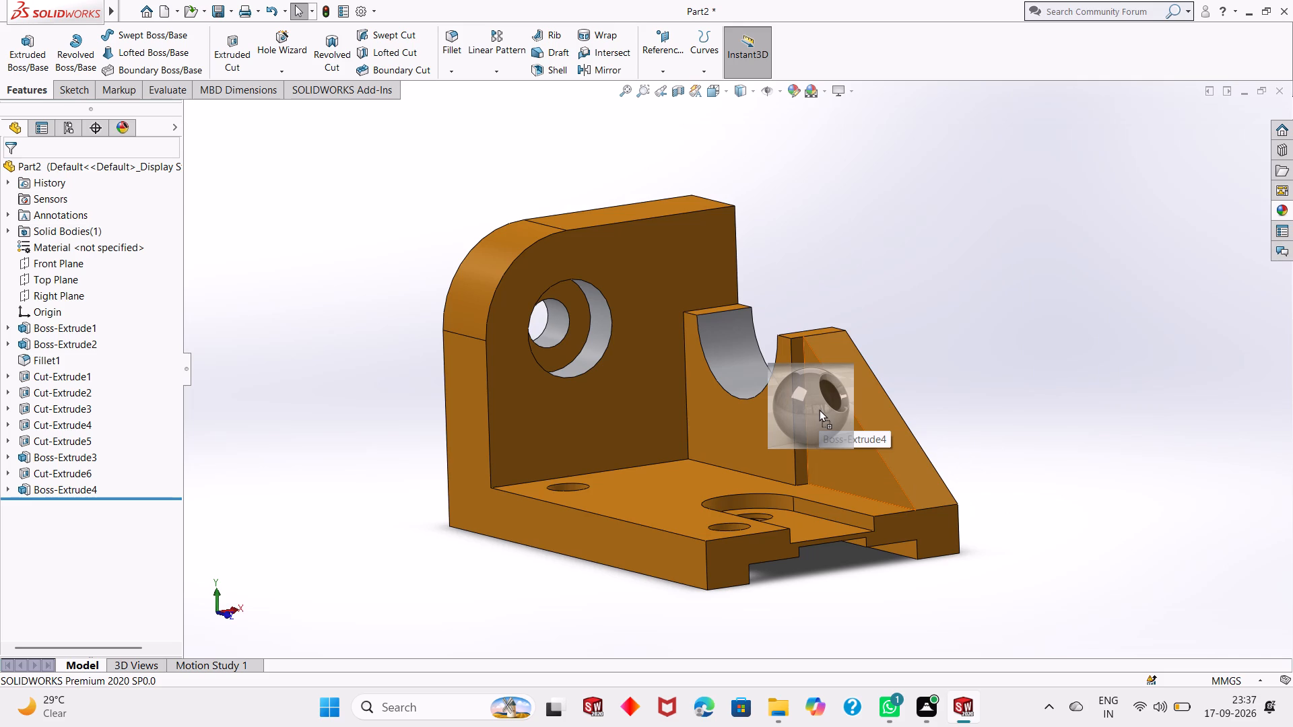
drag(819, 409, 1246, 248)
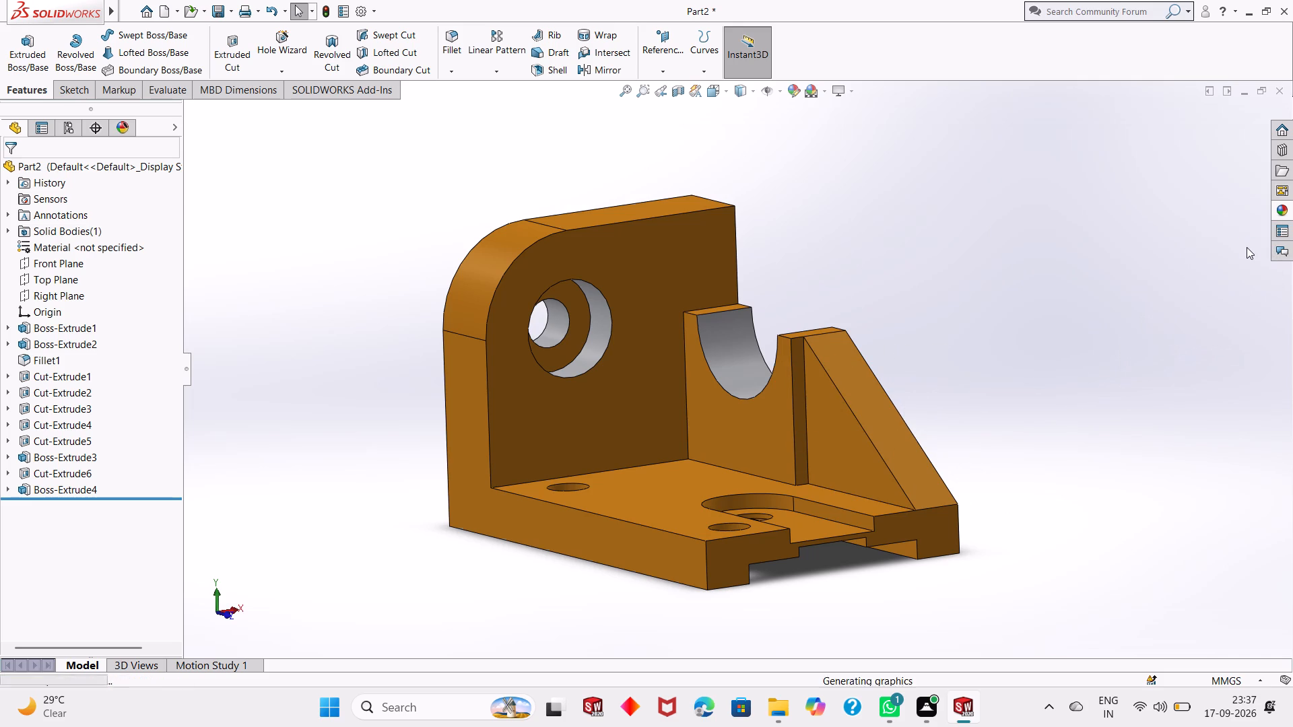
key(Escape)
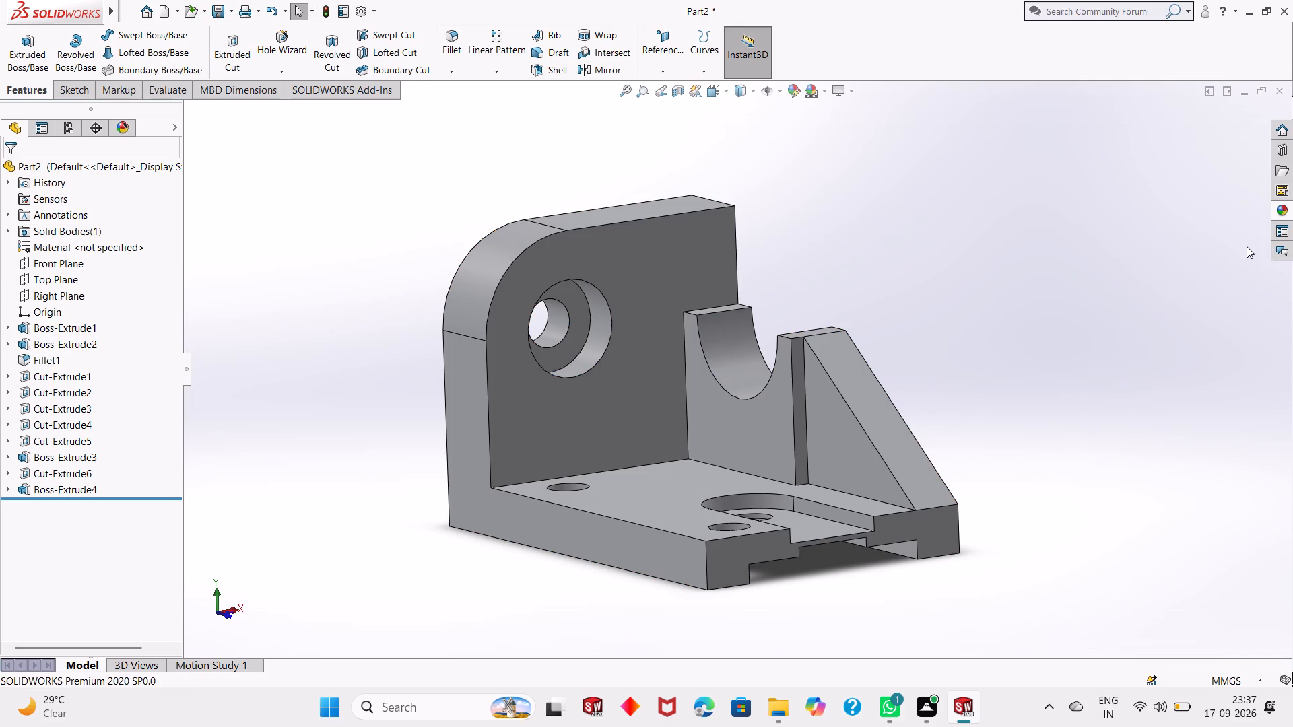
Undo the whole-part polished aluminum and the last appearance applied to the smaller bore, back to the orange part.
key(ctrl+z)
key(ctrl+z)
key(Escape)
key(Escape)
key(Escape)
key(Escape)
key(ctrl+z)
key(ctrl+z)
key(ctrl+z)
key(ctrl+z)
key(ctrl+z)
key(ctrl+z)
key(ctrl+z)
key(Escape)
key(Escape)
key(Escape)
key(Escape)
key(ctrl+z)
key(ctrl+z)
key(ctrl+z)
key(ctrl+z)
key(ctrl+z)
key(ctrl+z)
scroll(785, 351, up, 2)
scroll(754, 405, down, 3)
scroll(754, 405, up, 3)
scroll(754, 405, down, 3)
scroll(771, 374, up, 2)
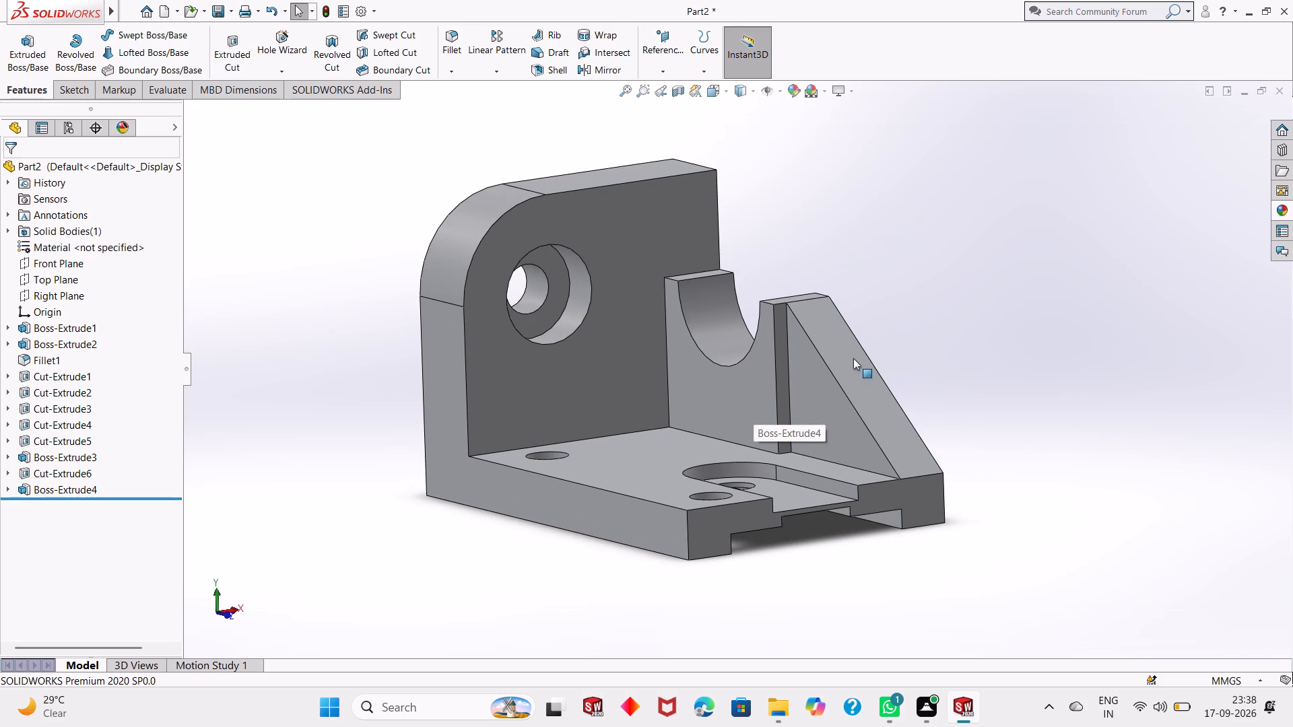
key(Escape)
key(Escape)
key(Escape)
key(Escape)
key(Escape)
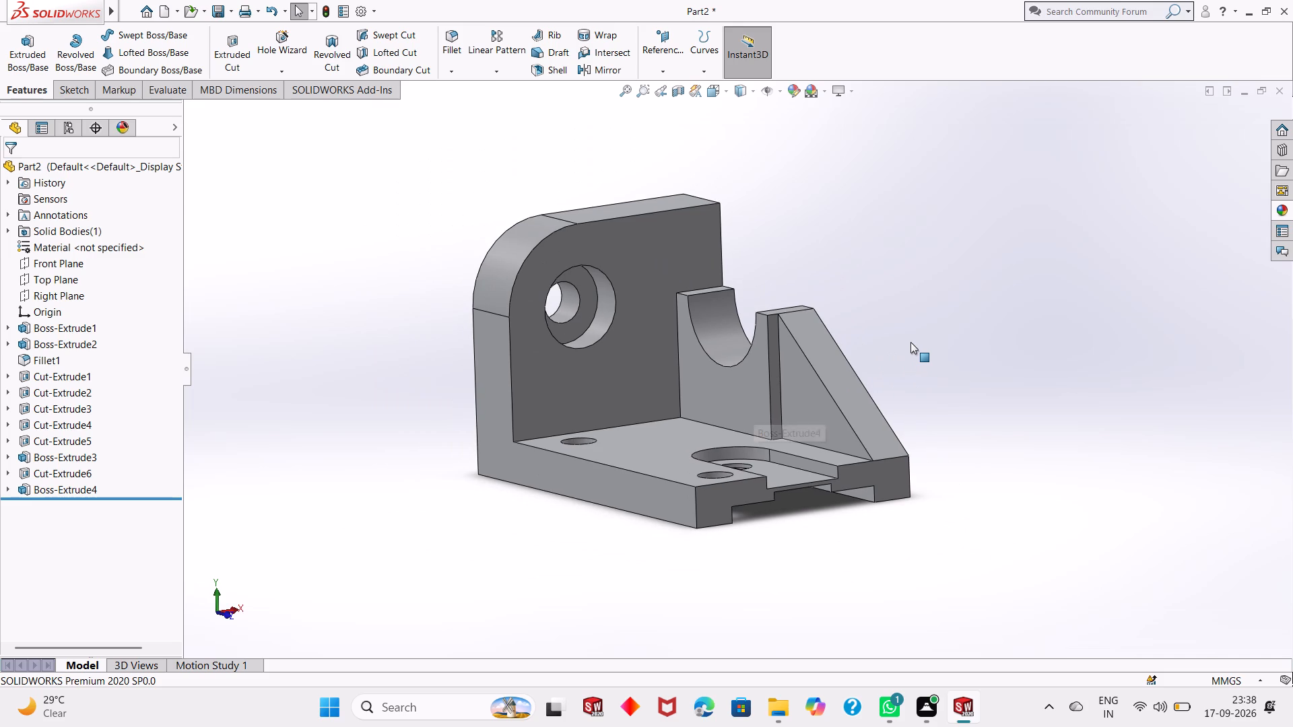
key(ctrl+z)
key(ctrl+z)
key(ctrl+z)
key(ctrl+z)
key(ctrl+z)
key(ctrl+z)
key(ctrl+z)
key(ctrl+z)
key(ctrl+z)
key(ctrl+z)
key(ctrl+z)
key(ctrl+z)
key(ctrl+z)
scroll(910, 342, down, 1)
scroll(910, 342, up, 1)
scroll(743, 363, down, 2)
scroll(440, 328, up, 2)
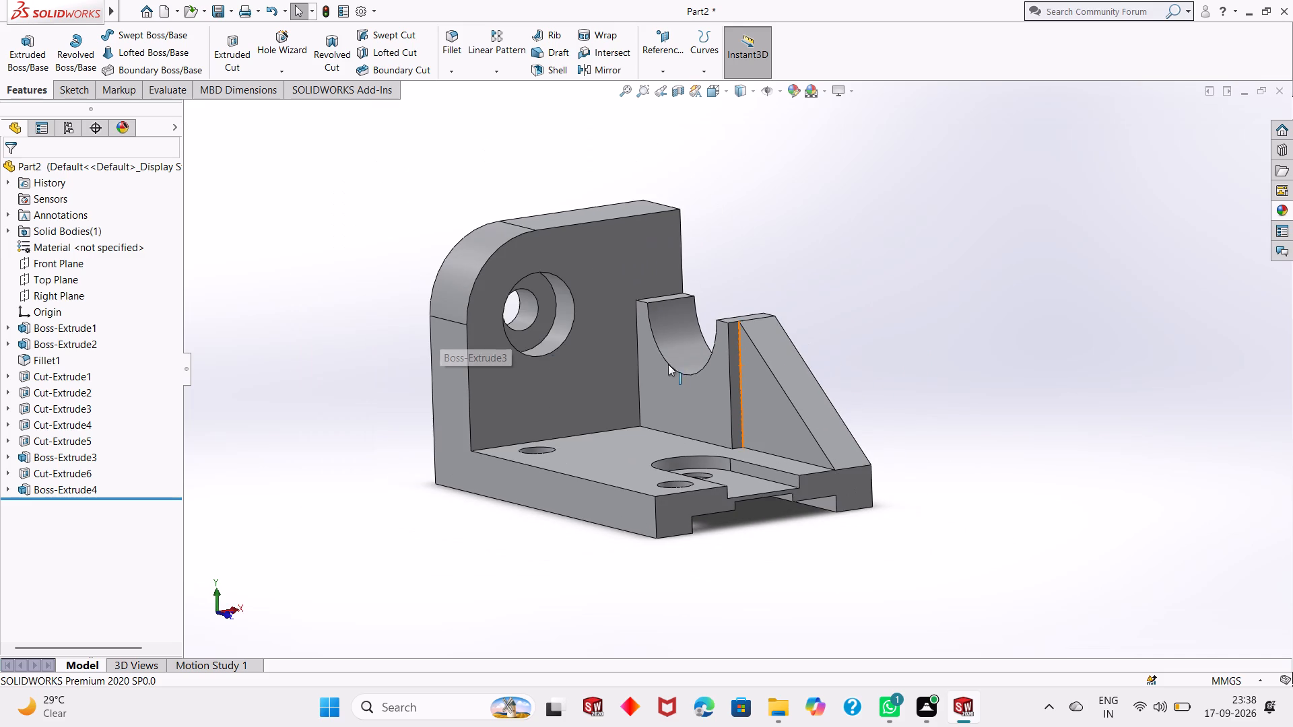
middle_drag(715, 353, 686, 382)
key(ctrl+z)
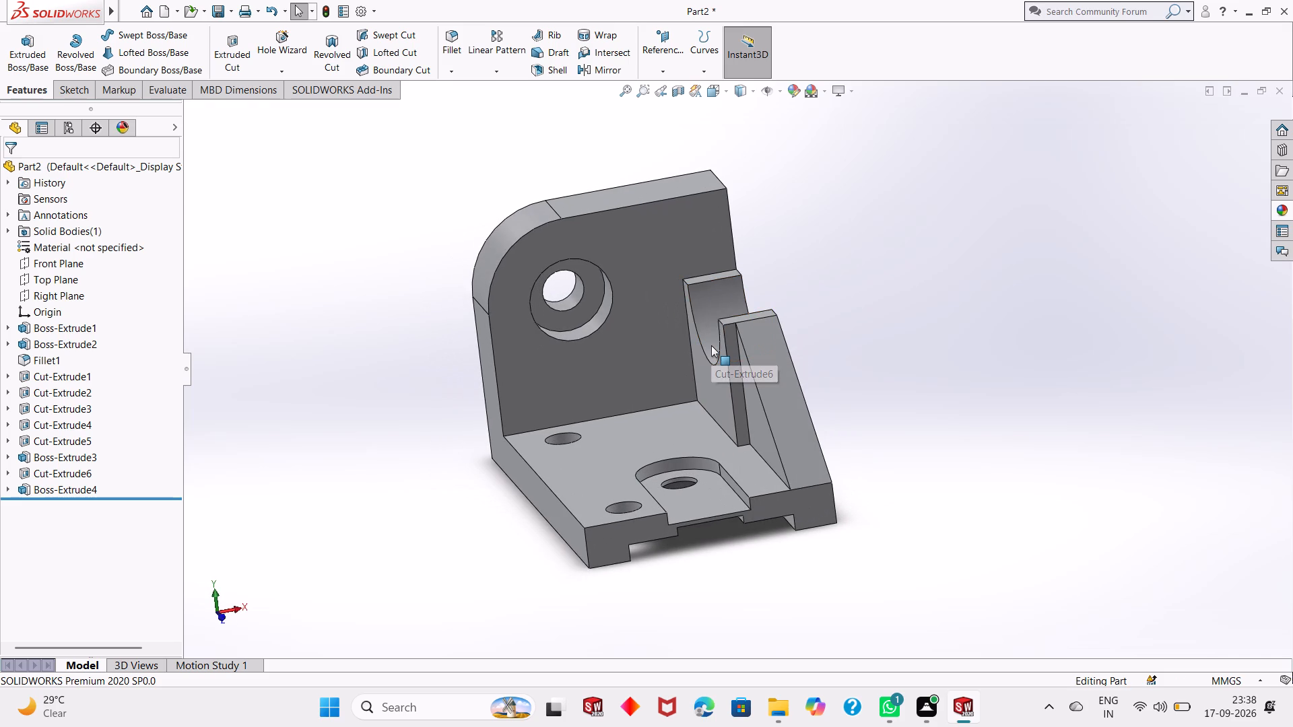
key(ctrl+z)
Apply polished aluminum to only the cylindrical face of the smaller bore of the upright's stepped hole.
middle_drag(798, 376, 799, 355)
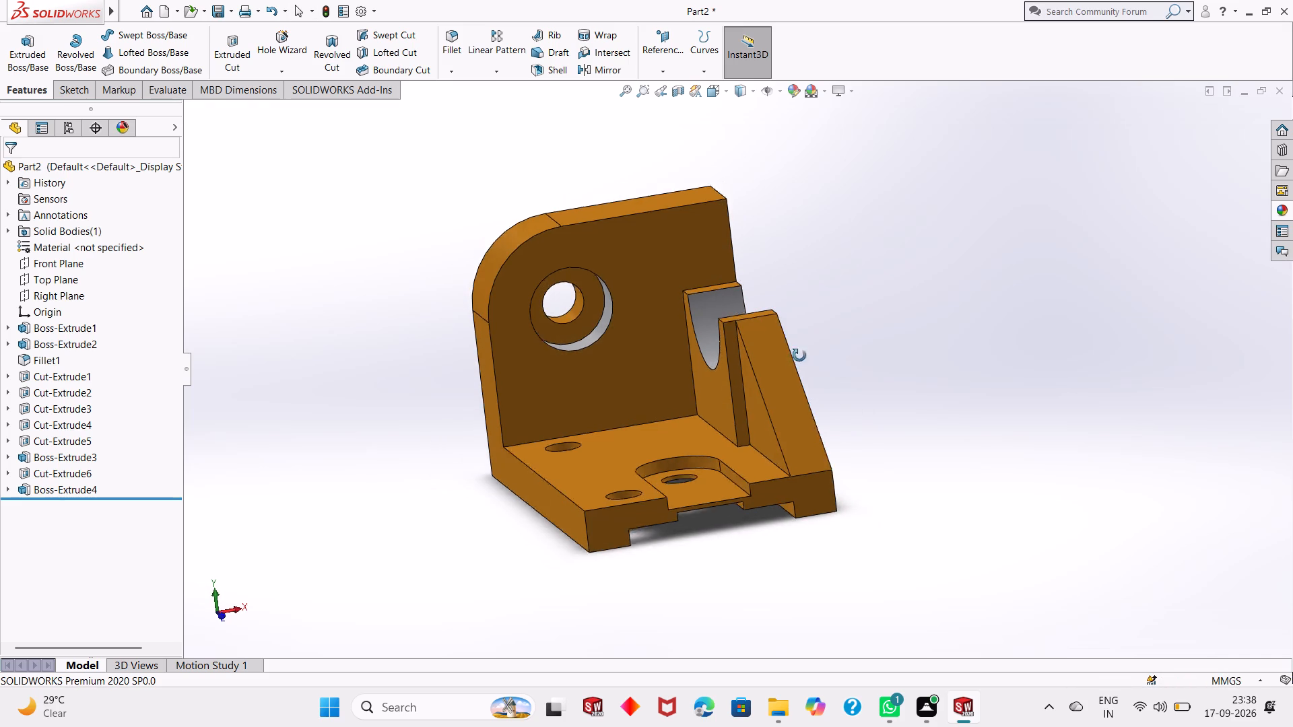
middle_drag(799, 355, 826, 362)
scroll(599, 255, down, 3)
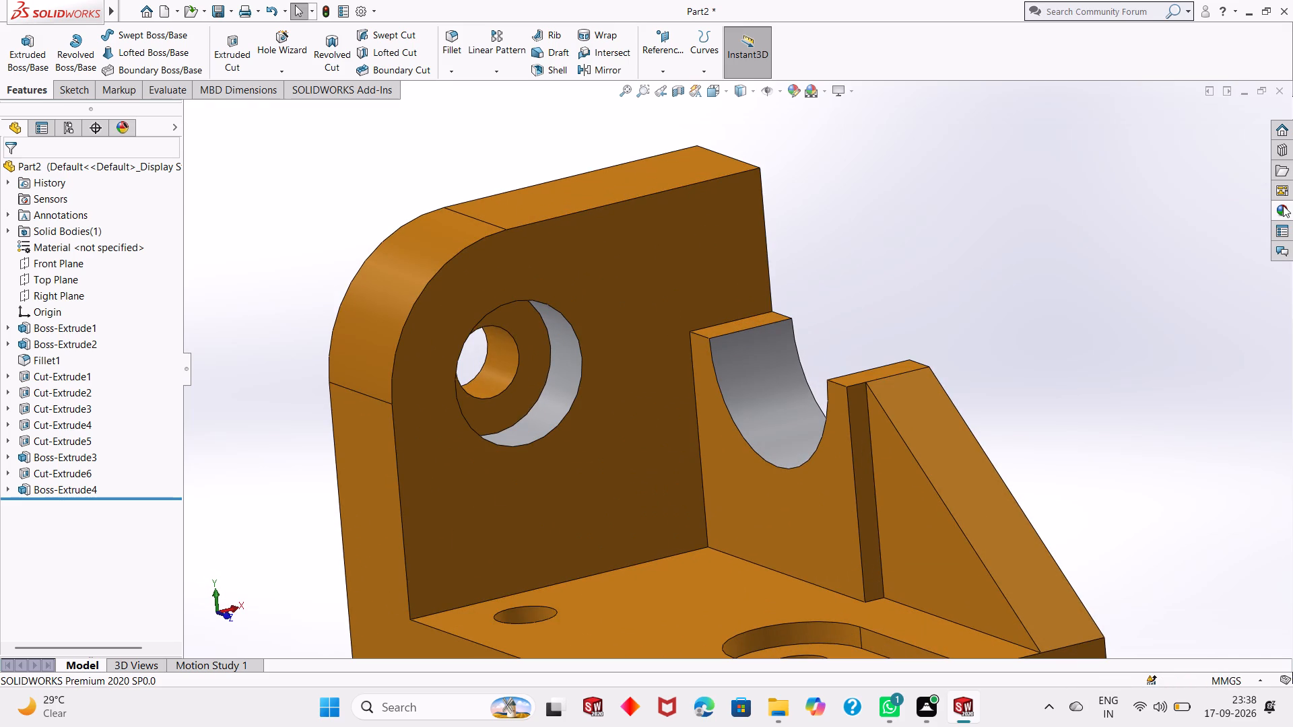
click(1283, 207)
drag(1073, 463, 512, 355)
click(512, 355)
Apply polished aluminum to the Cut-Extrude3 feature, covering the two small holes along the base's outer side.
scroll(563, 383, up, 2)
scroll(585, 302, up, 3)
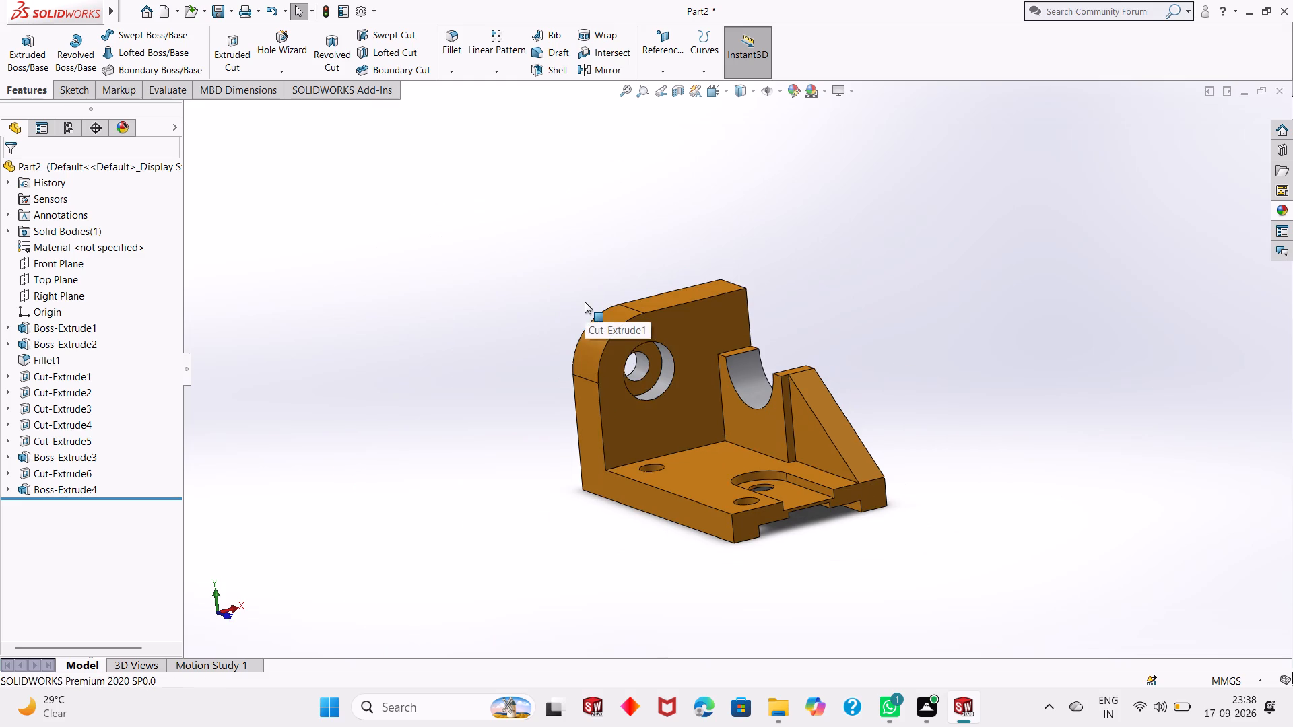
middle_drag(719, 437, 700, 528)
scroll(731, 504, down, 4)
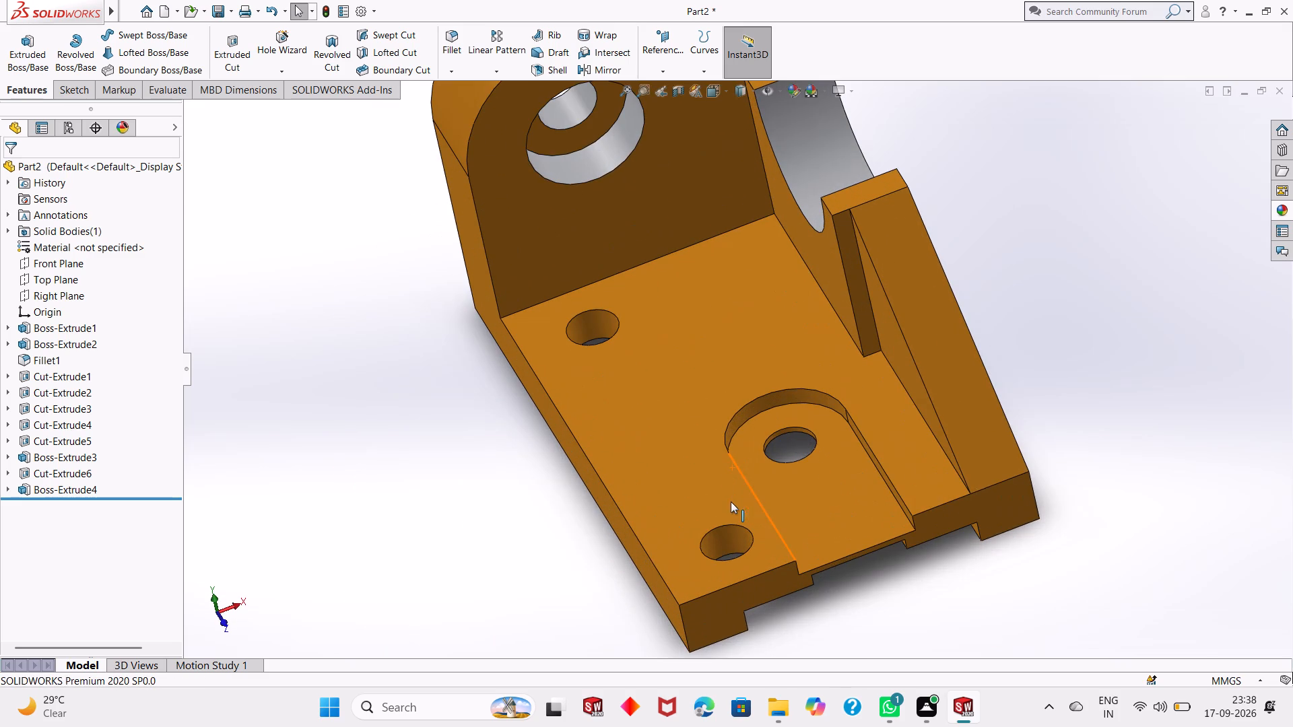
click(1286, 211)
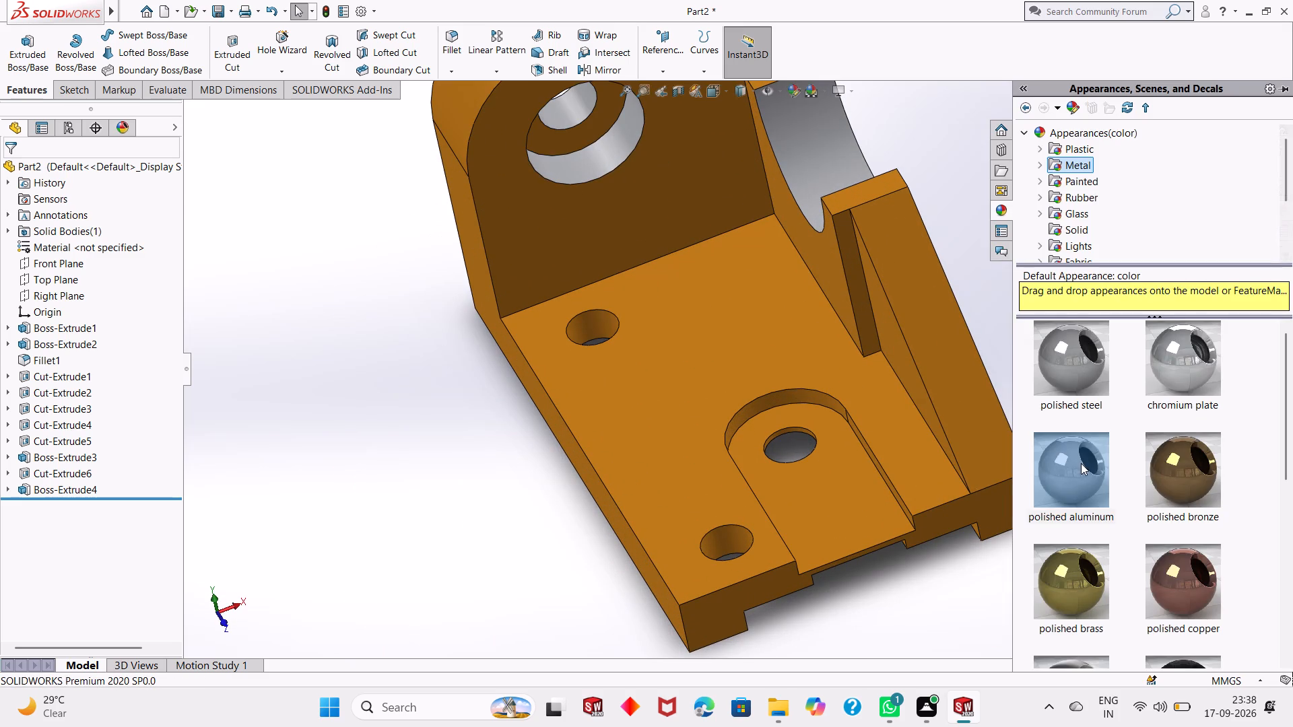
drag(1081, 464, 594, 318)
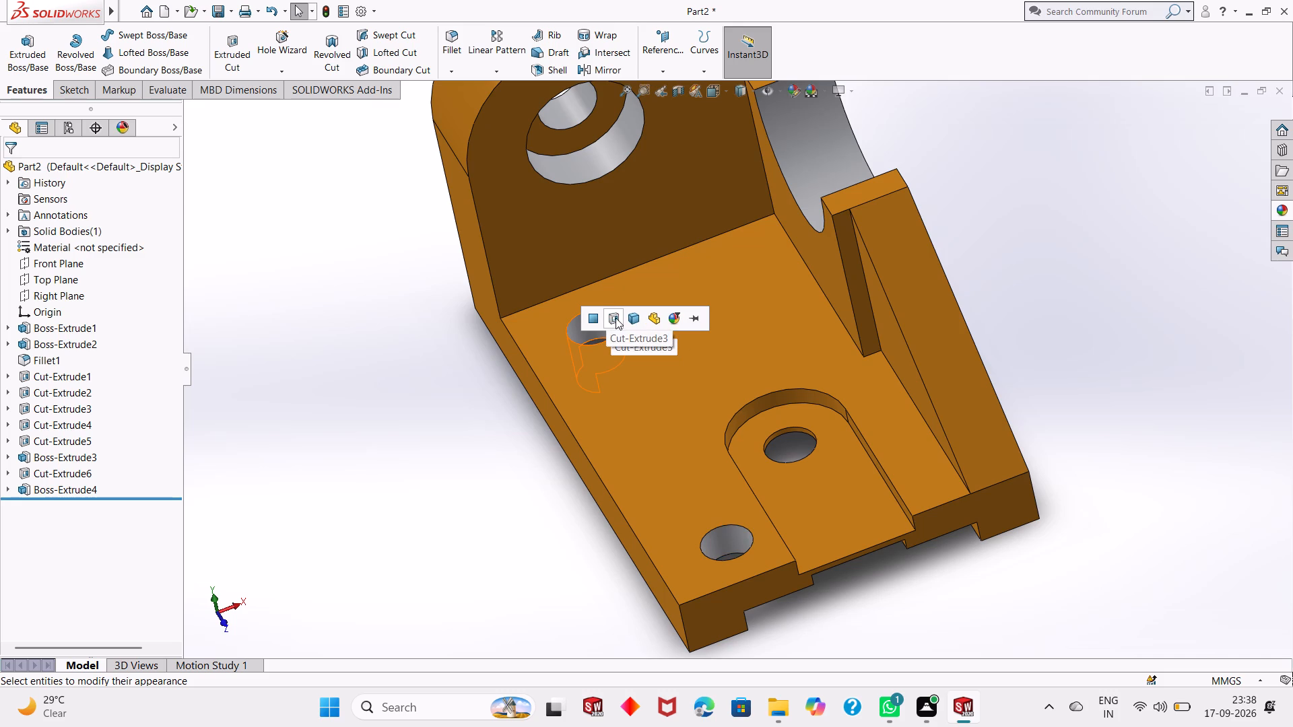
click(616, 318)
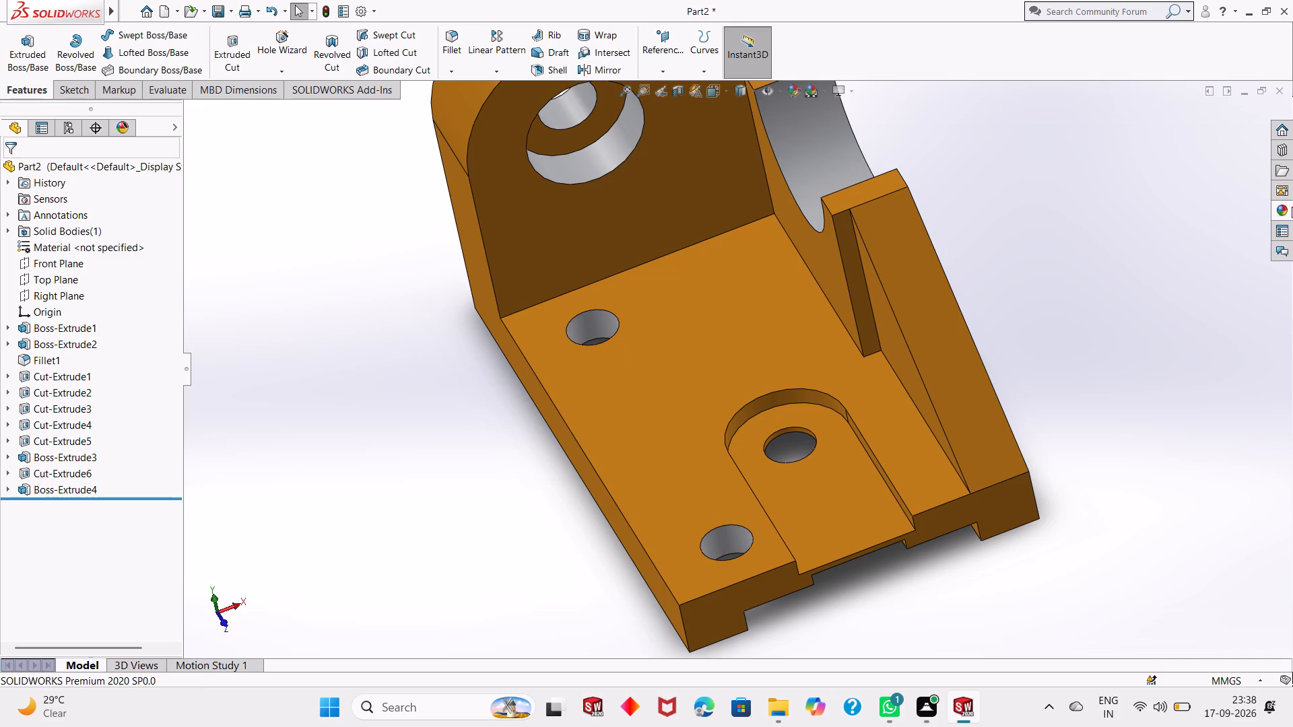
Apply polished aluminum to the Cut-Extrude5 feature, the through hole inside the base's slotted recess.
click(1284, 211)
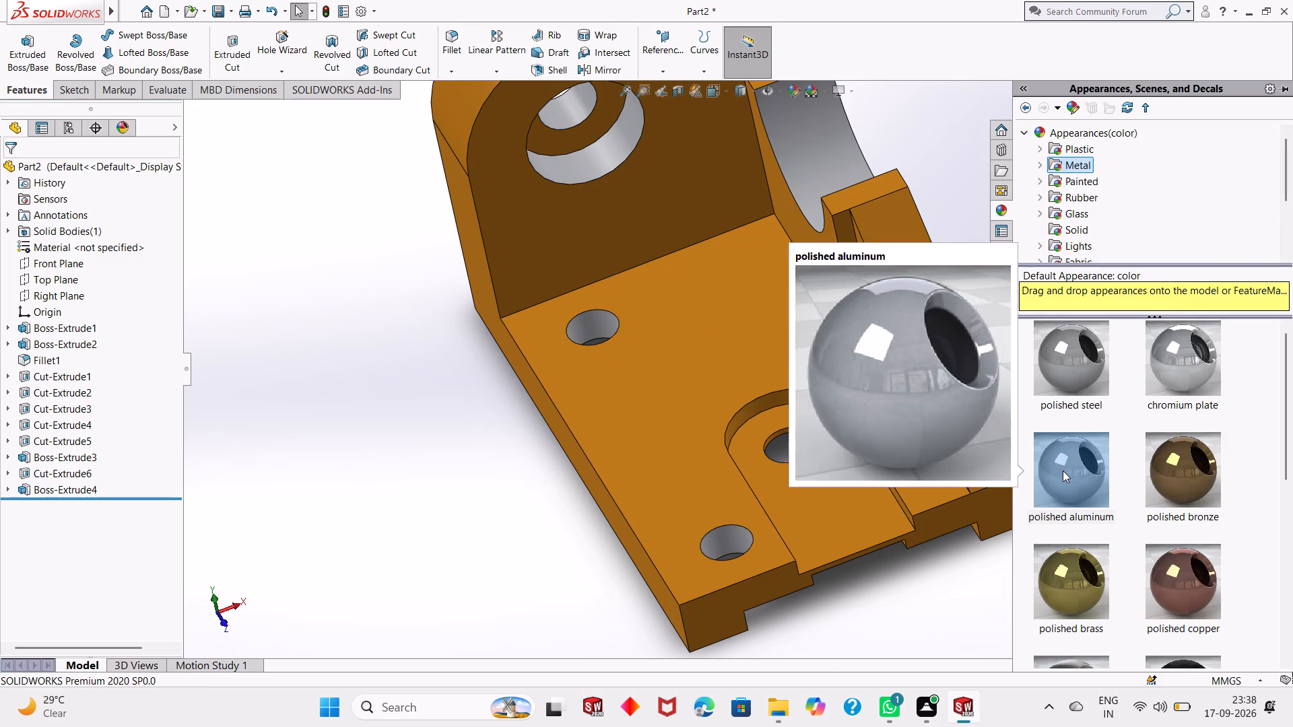
drag(1063, 471, 783, 433)
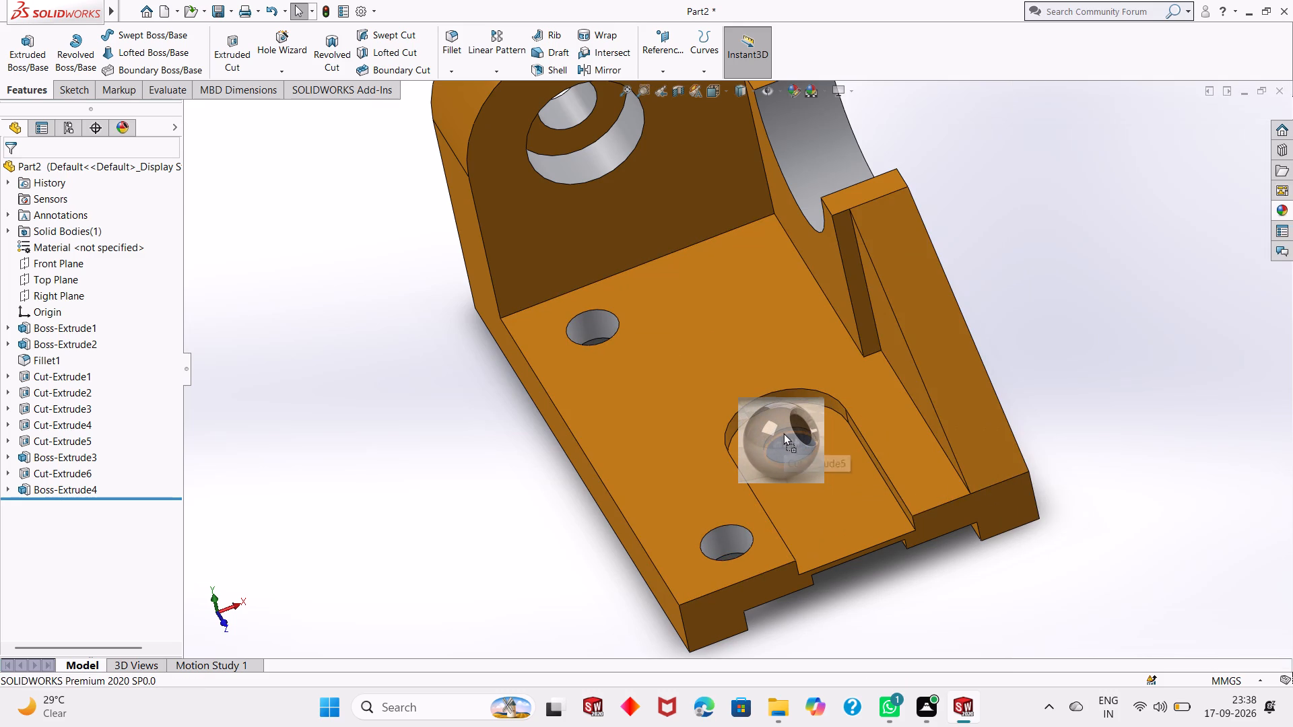
drag(783, 433, 783, 434)
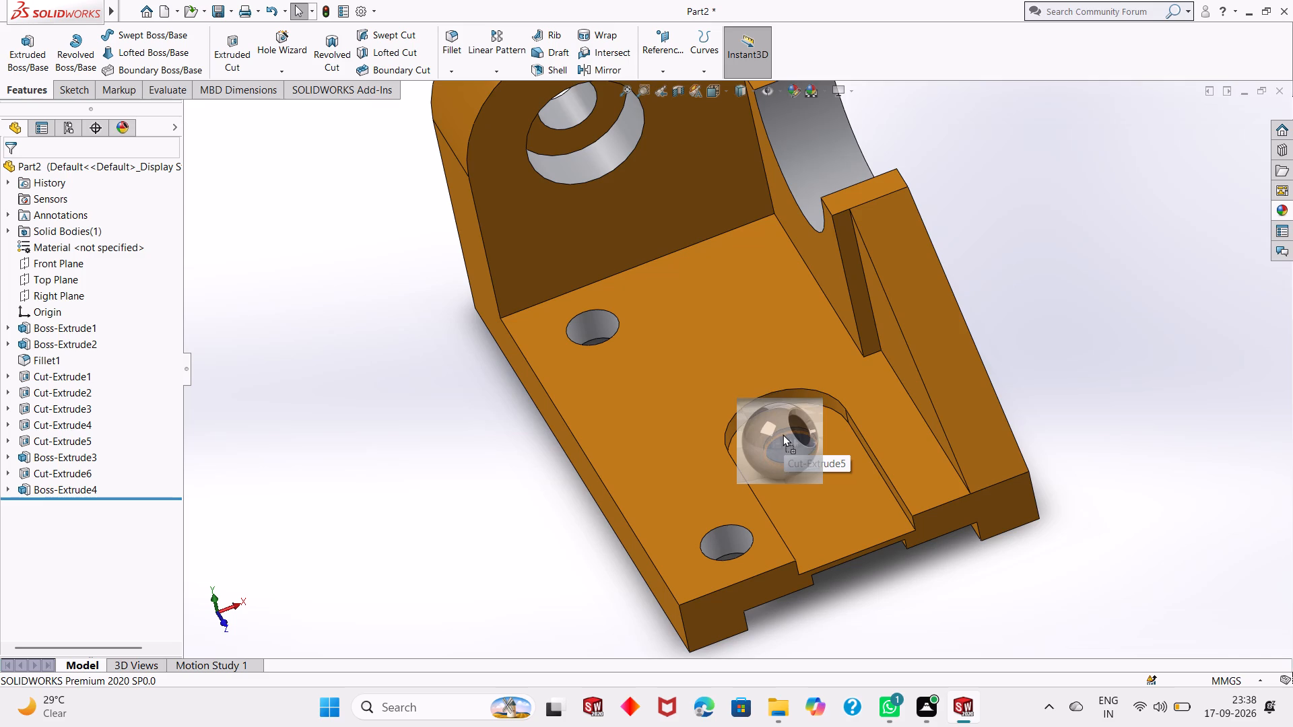
drag(783, 434, 783, 431)
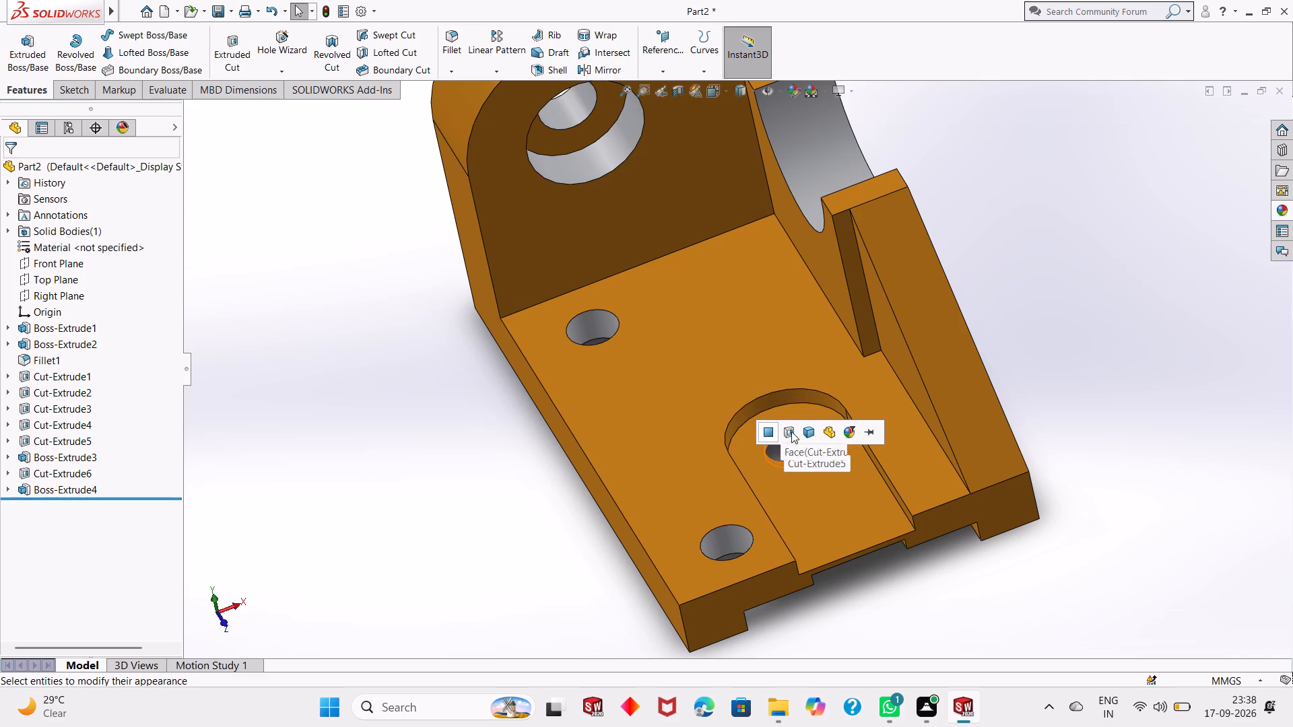
click(791, 431)
Apply polished aluminum to only the curved end wall face of the base's slotted recess.
scroll(801, 443, down, 3)
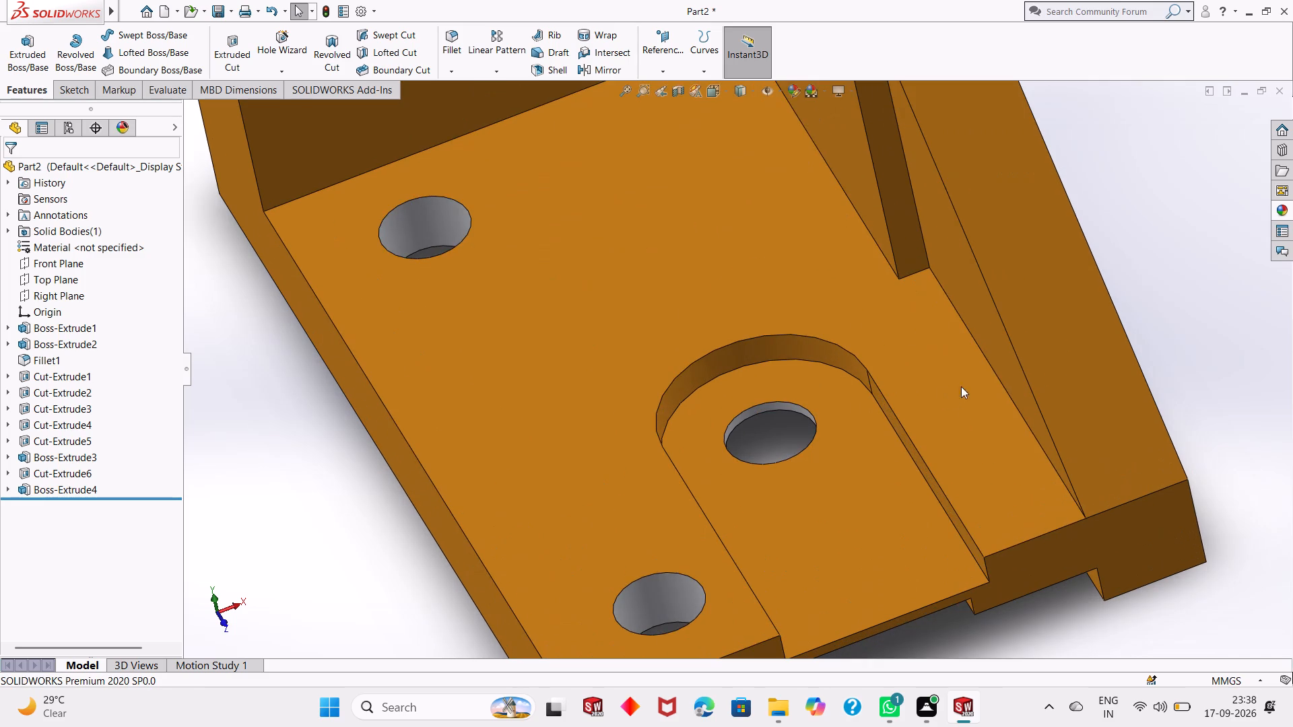
click(1282, 207)
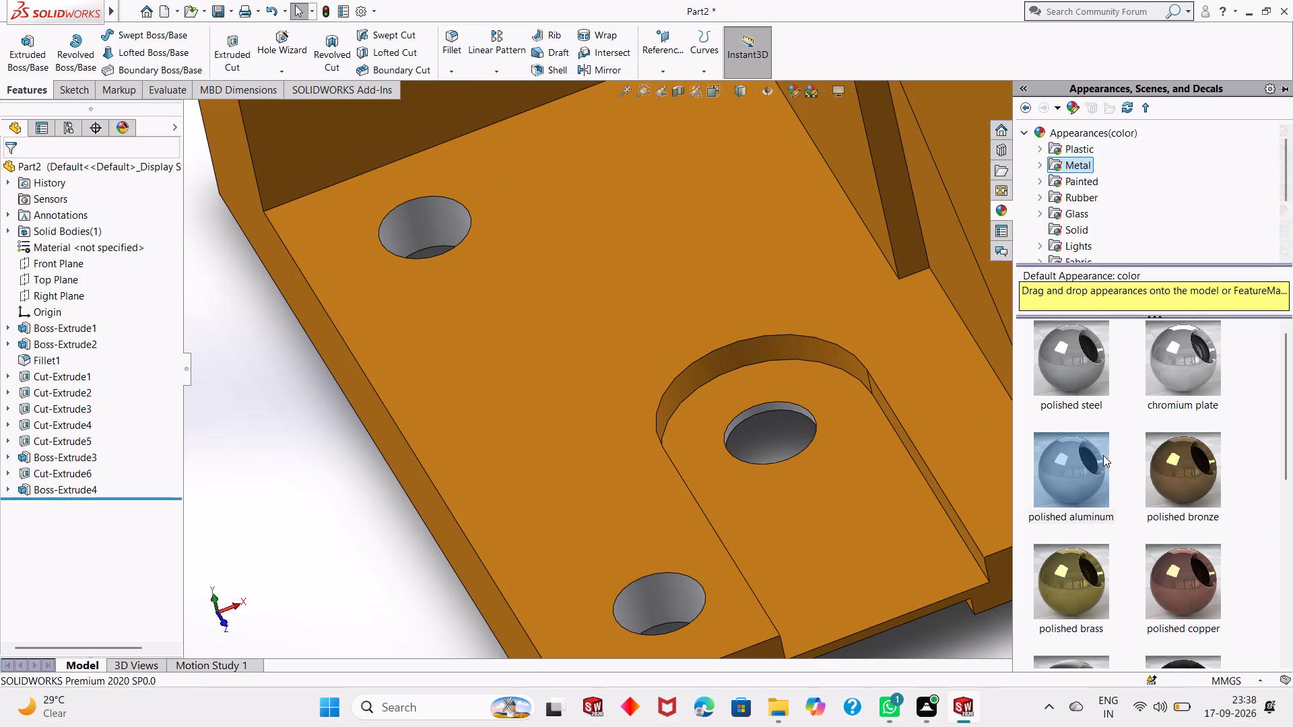
drag(1080, 464, 872, 370)
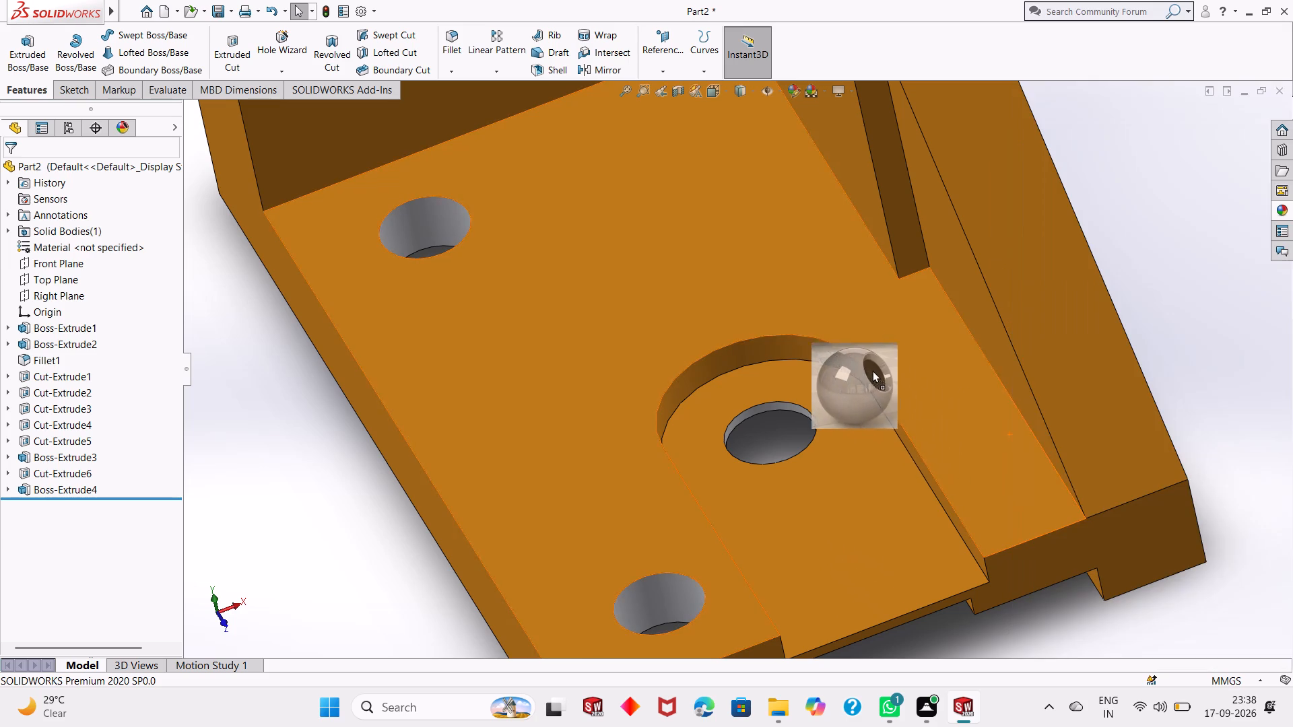
drag(872, 370, 801, 351)
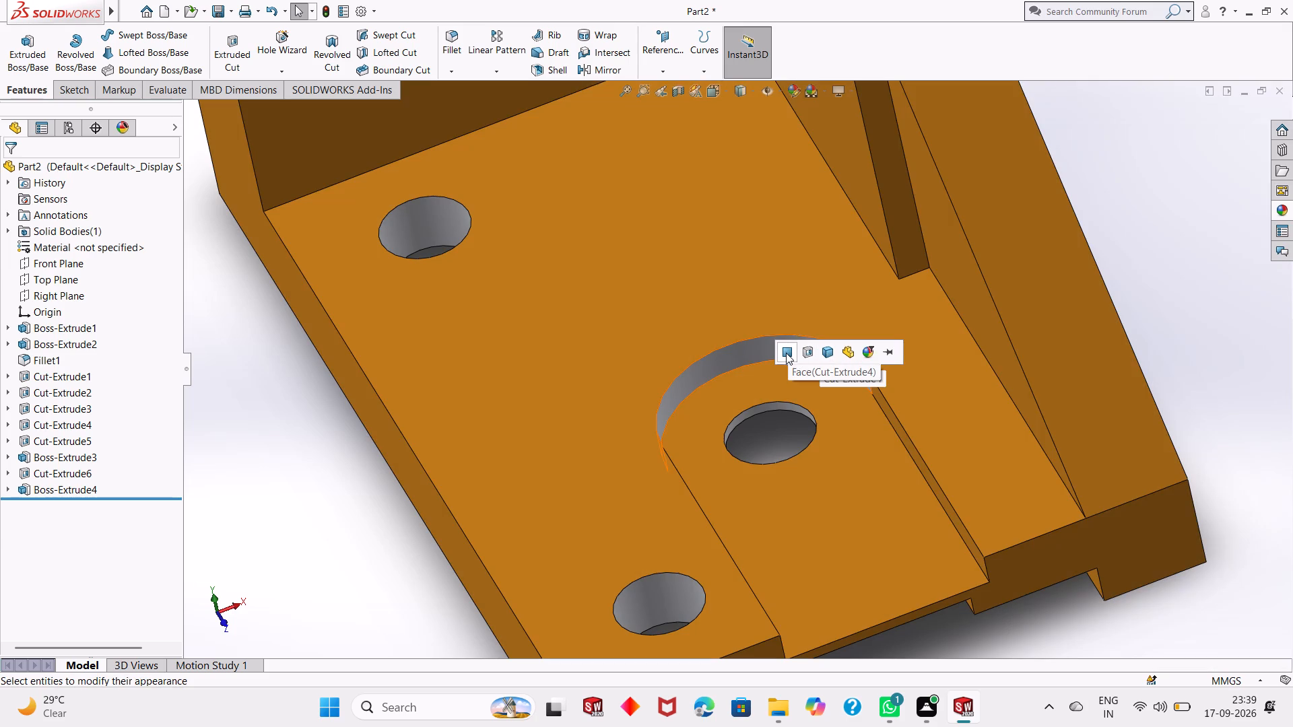
click(786, 353)
Apply polished aluminum to only the straight side wall face of the base's slotted recess nearest the rib.
middle_drag(818, 454, 853, 436)
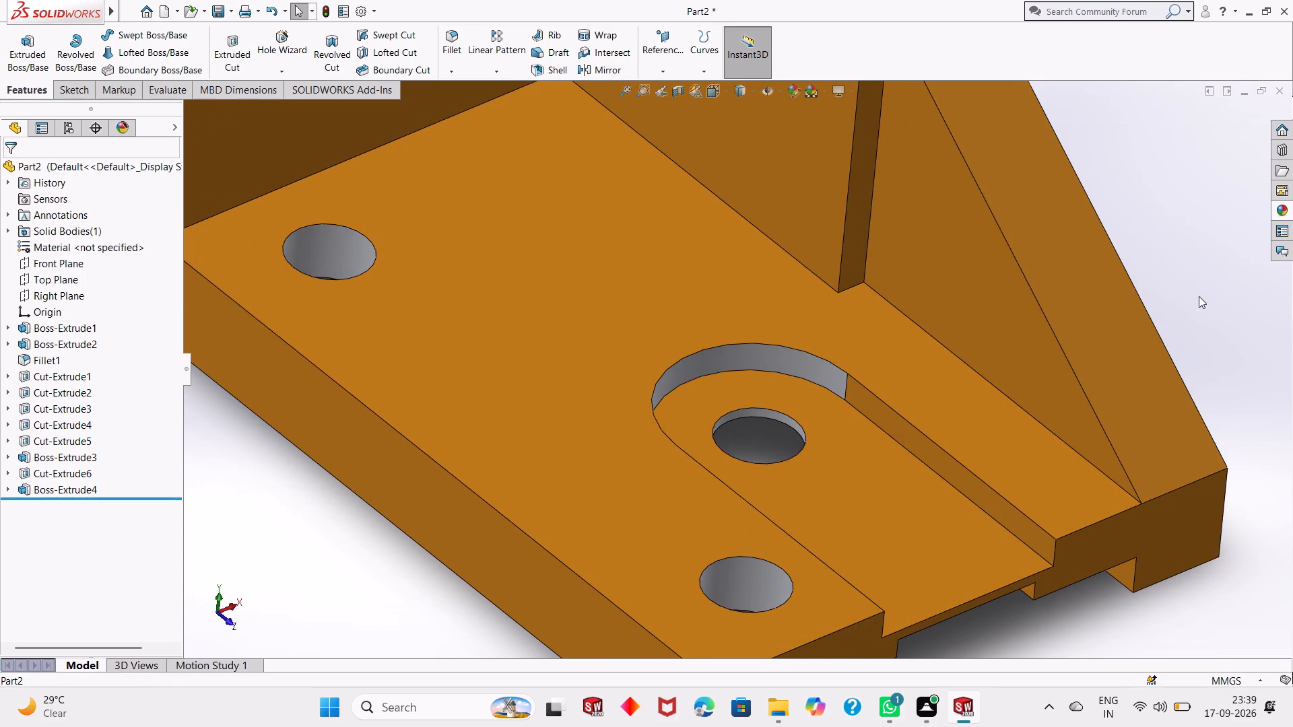
click(1288, 215)
drag(1092, 482, 911, 421)
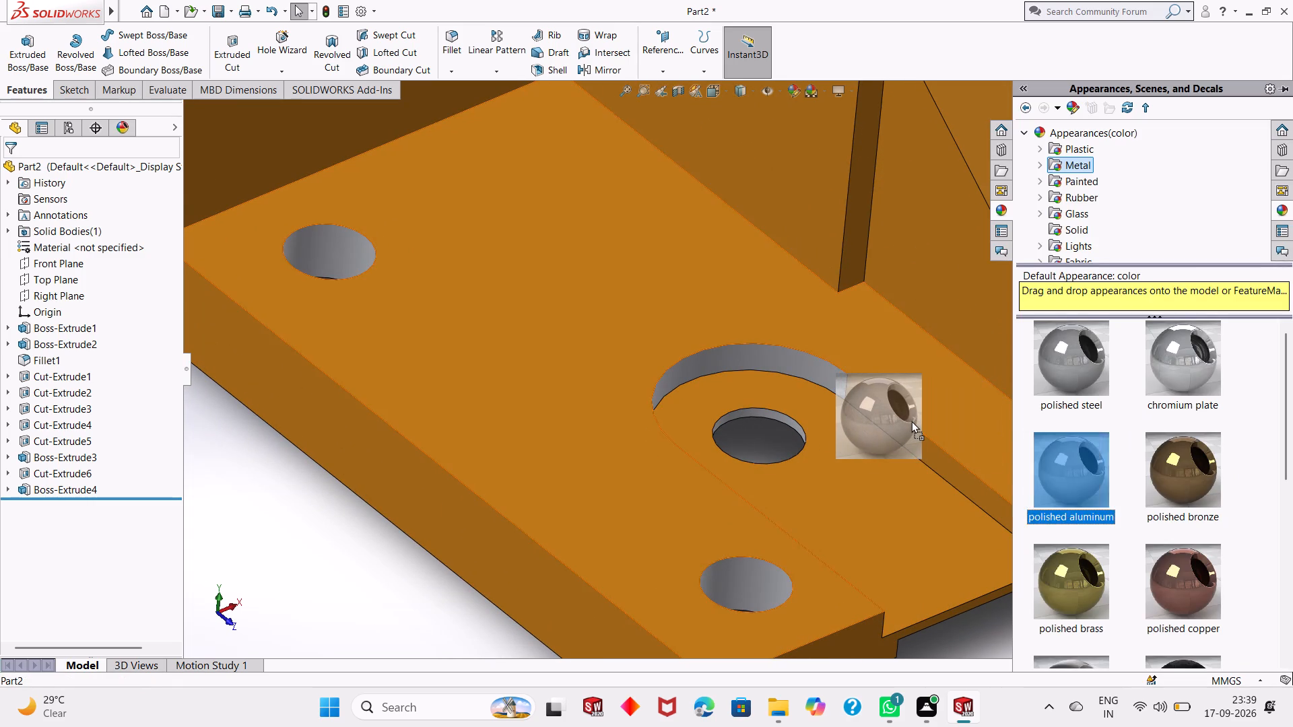
drag(911, 421, 904, 428)
click(904, 428)
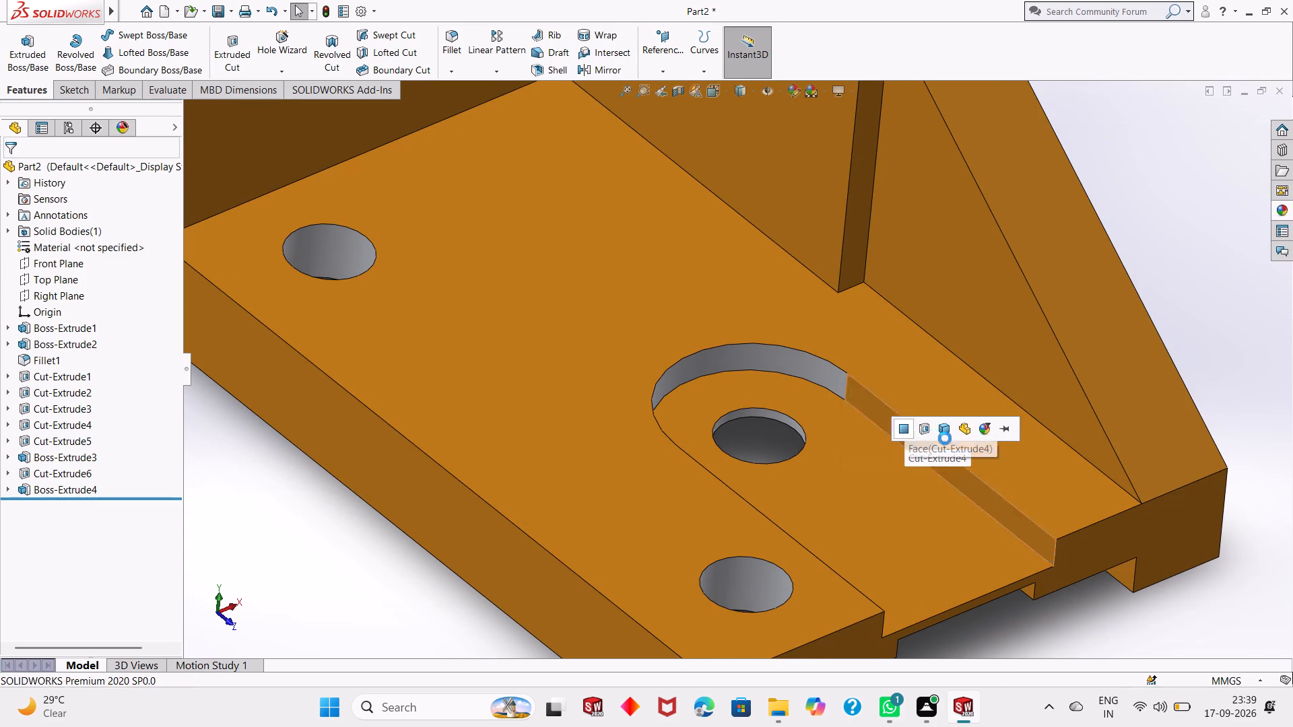
Apply polished aluminum to only the opposite straight side wall face of the base's slotted recess.
middle_drag(949, 510, 844, 481)
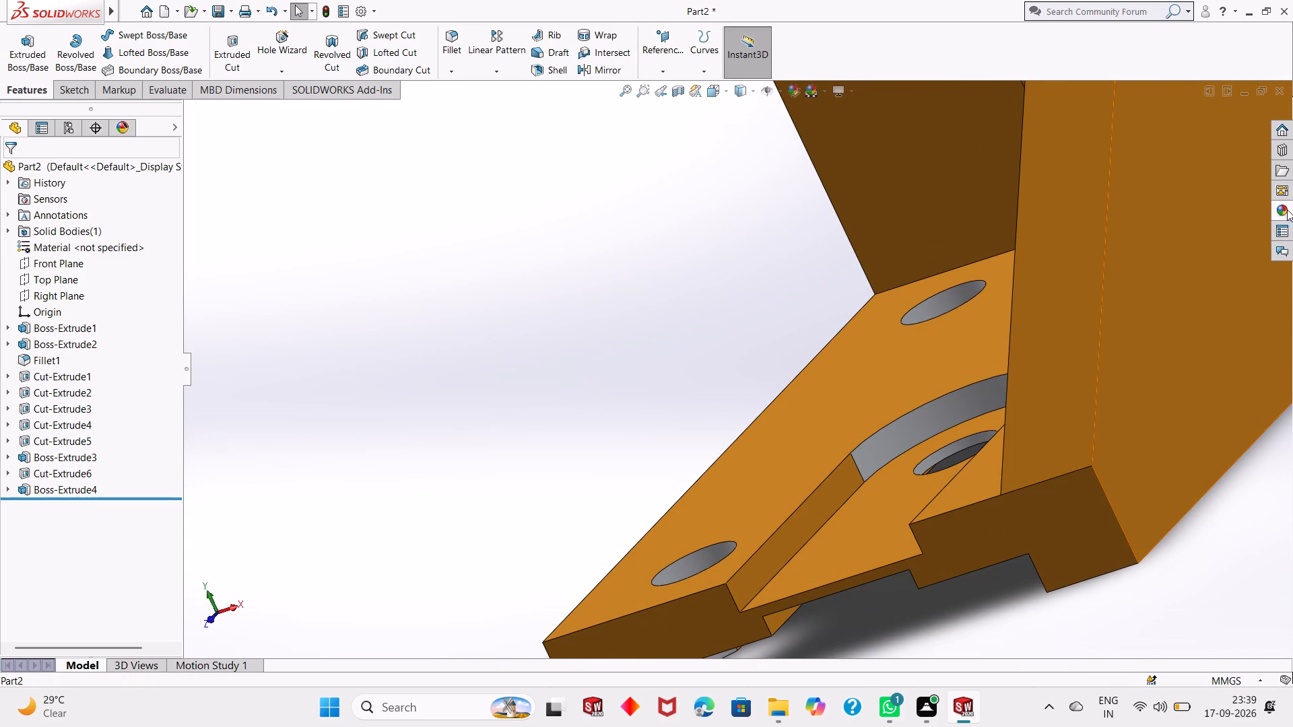
click(1284, 204)
drag(1066, 478, 781, 539)
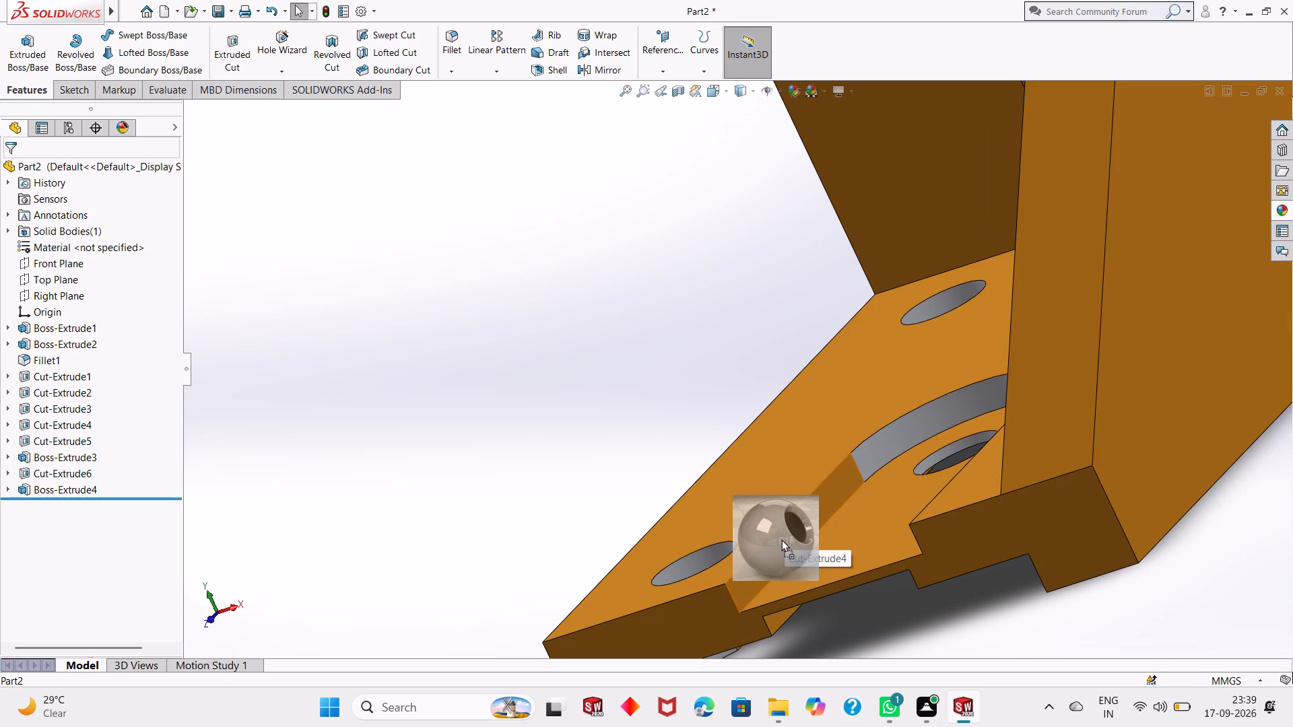
drag(781, 539, 781, 545)
click(781, 545)
Examine the whole coloured bracket from several angles to check the polished aluminum faces.
scroll(750, 502, up, 2)
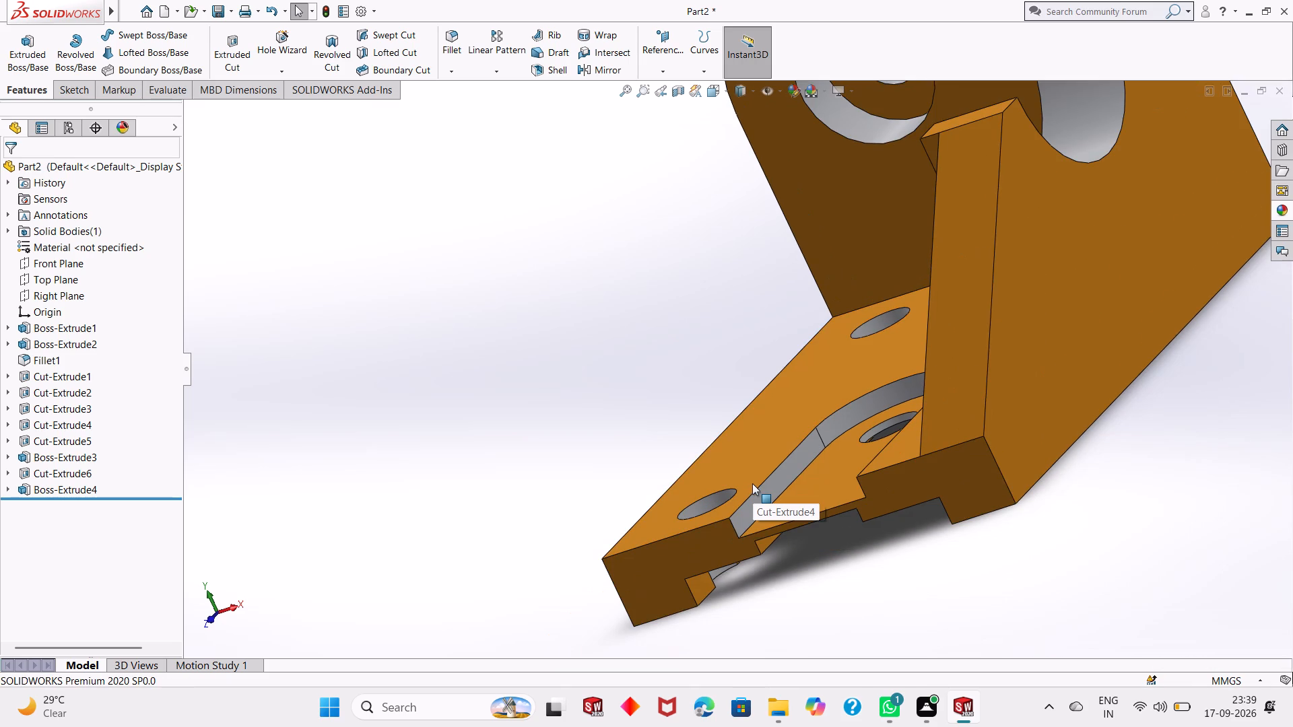
scroll(762, 499, up, 1)
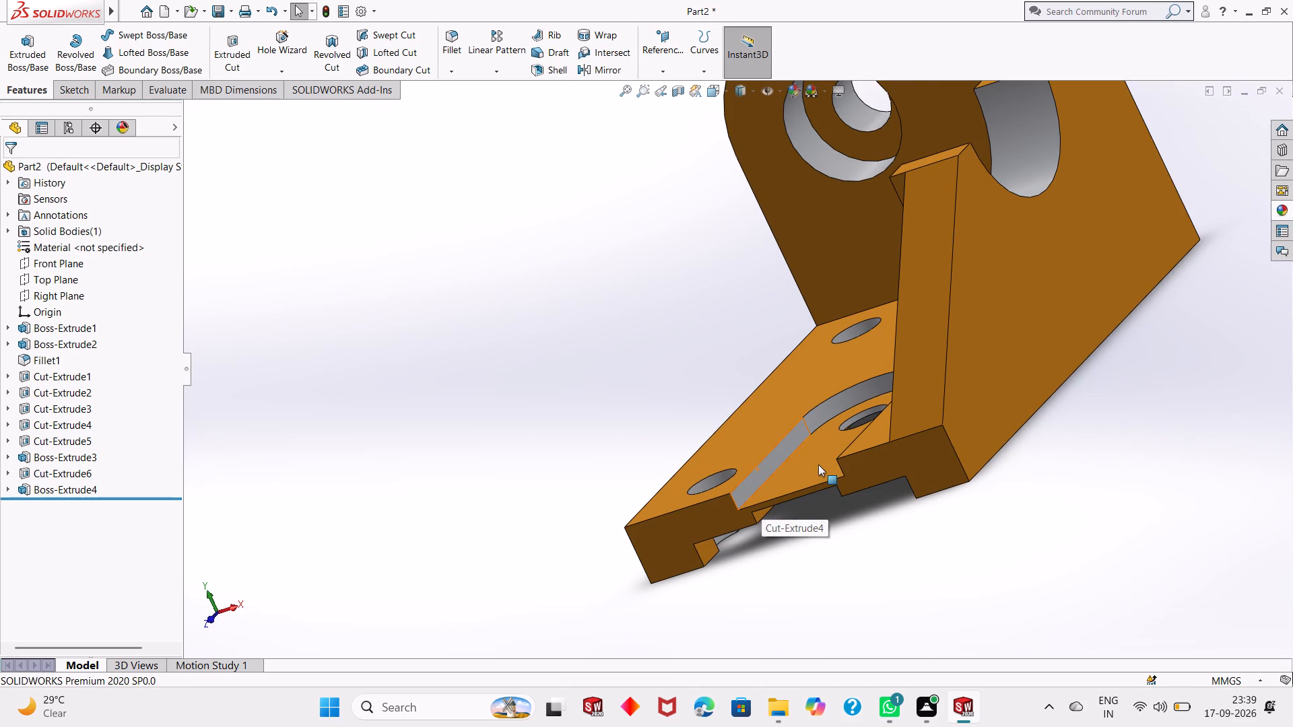
middle_drag(818, 464, 904, 421)
scroll(904, 420, up, 2)
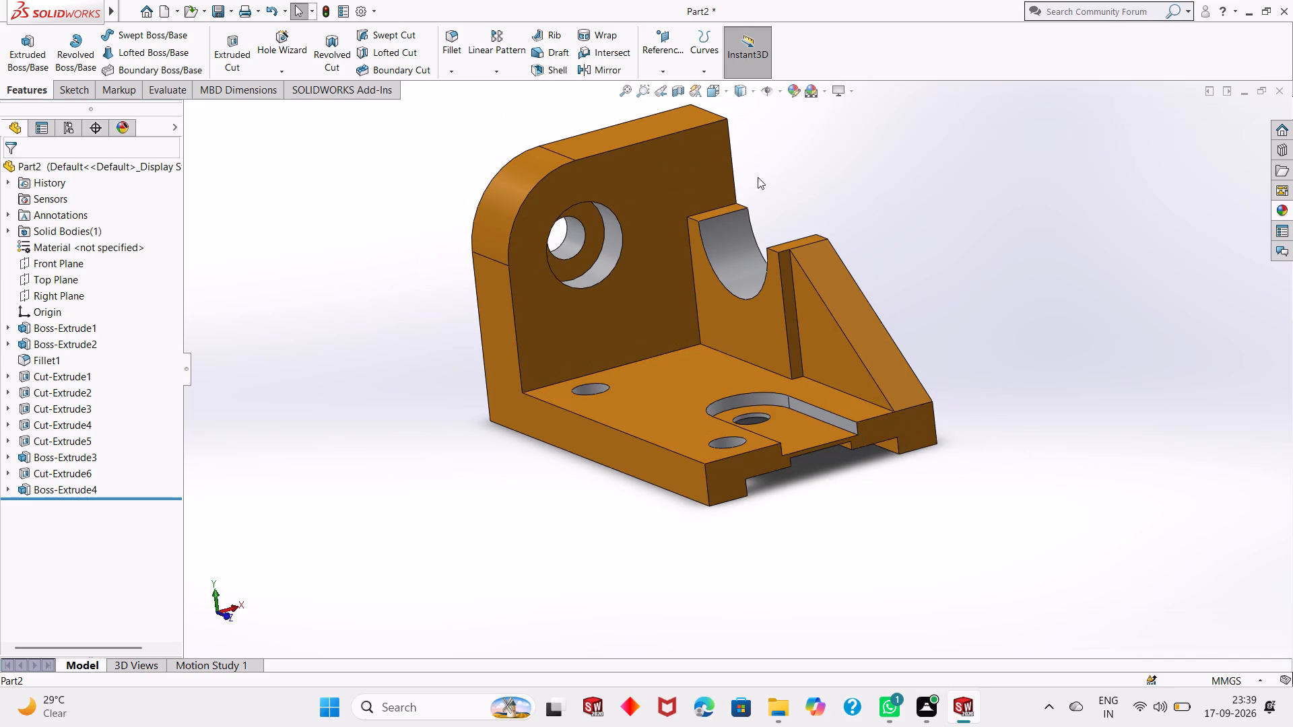
scroll(758, 177, down, 1)
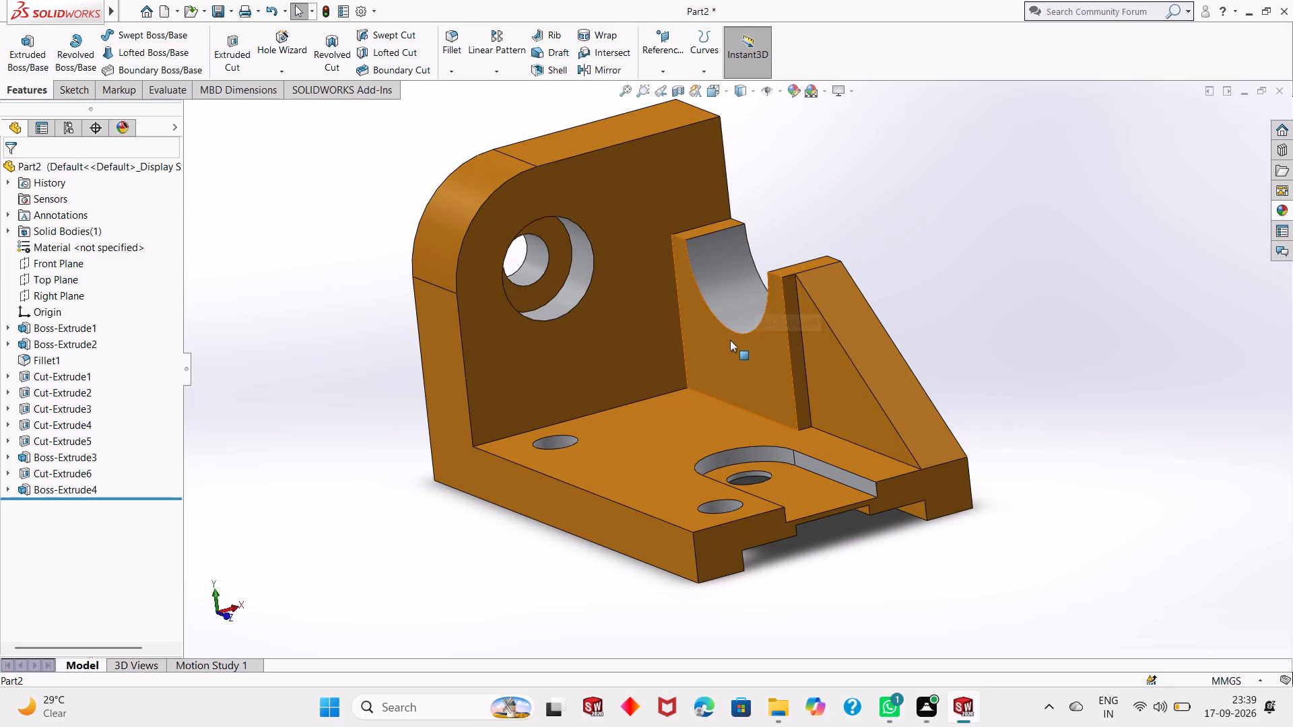
middle_drag(730, 340, 748, 333)
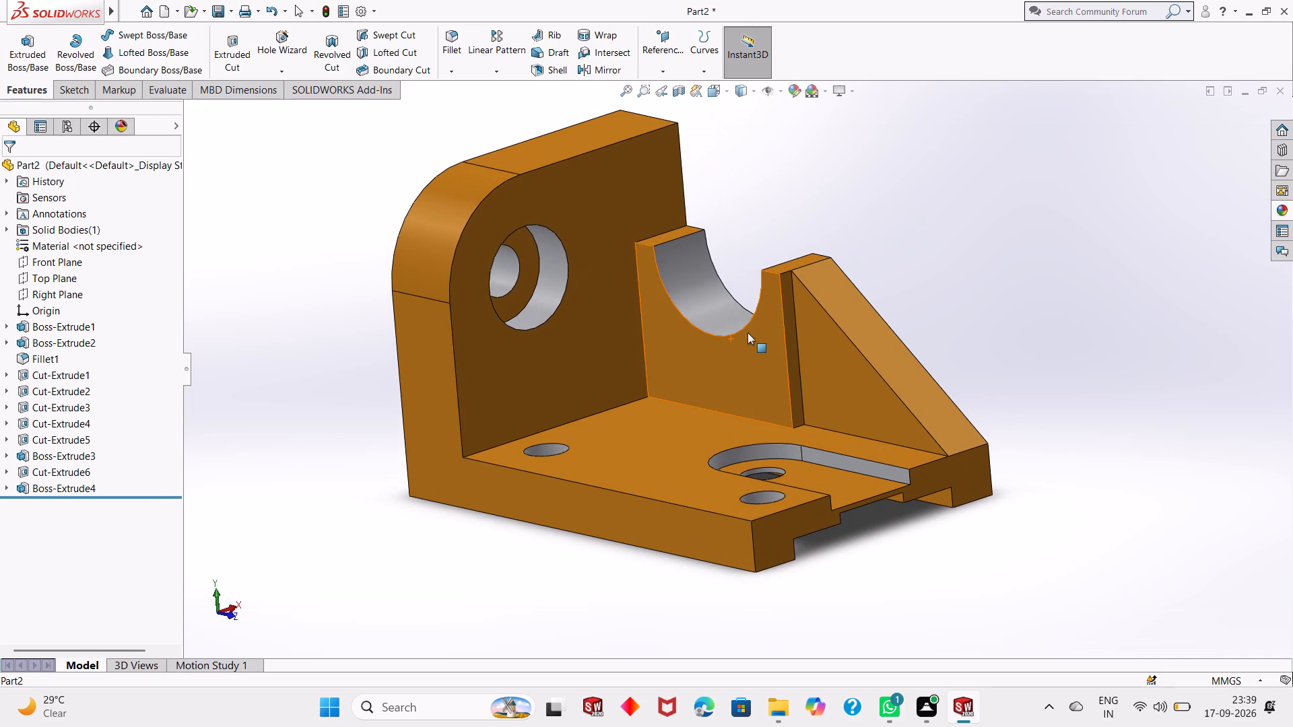
middle_drag(744, 339, 718, 396)
scroll(718, 396, up, 3)
middle_drag(717, 302, 729, 283)
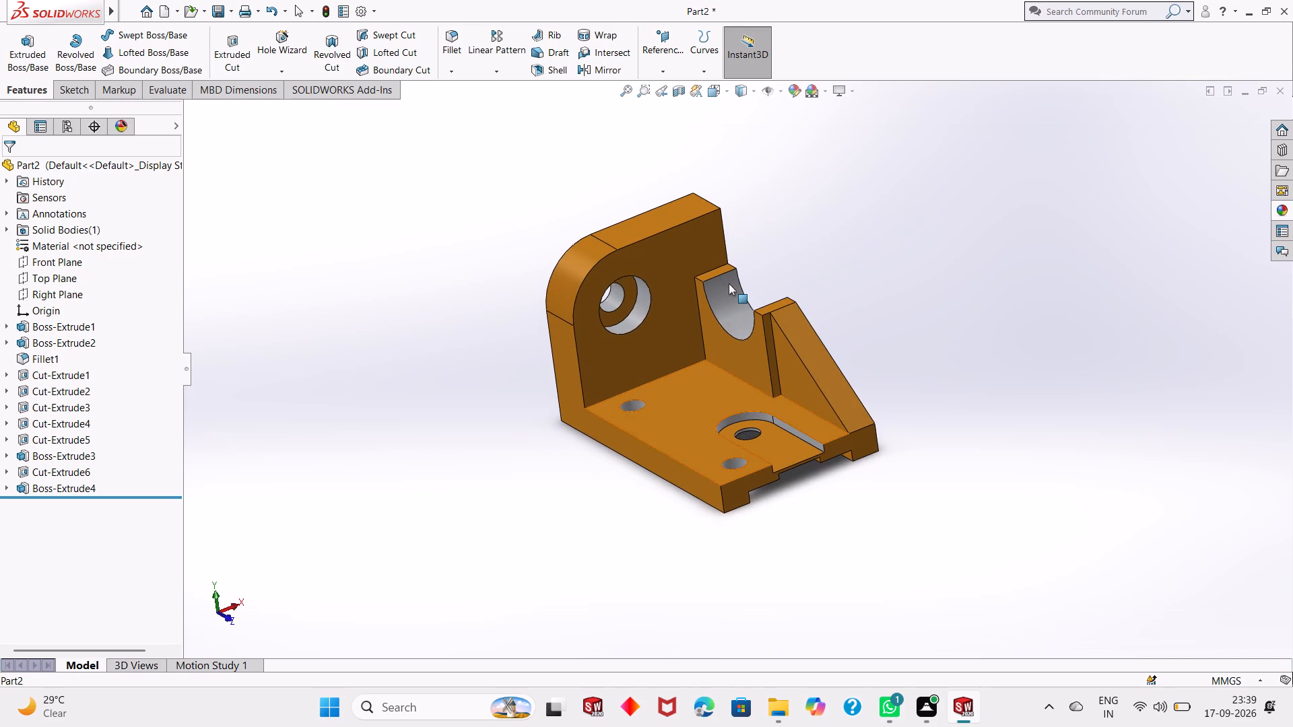
scroll(712, 343, down, 2)
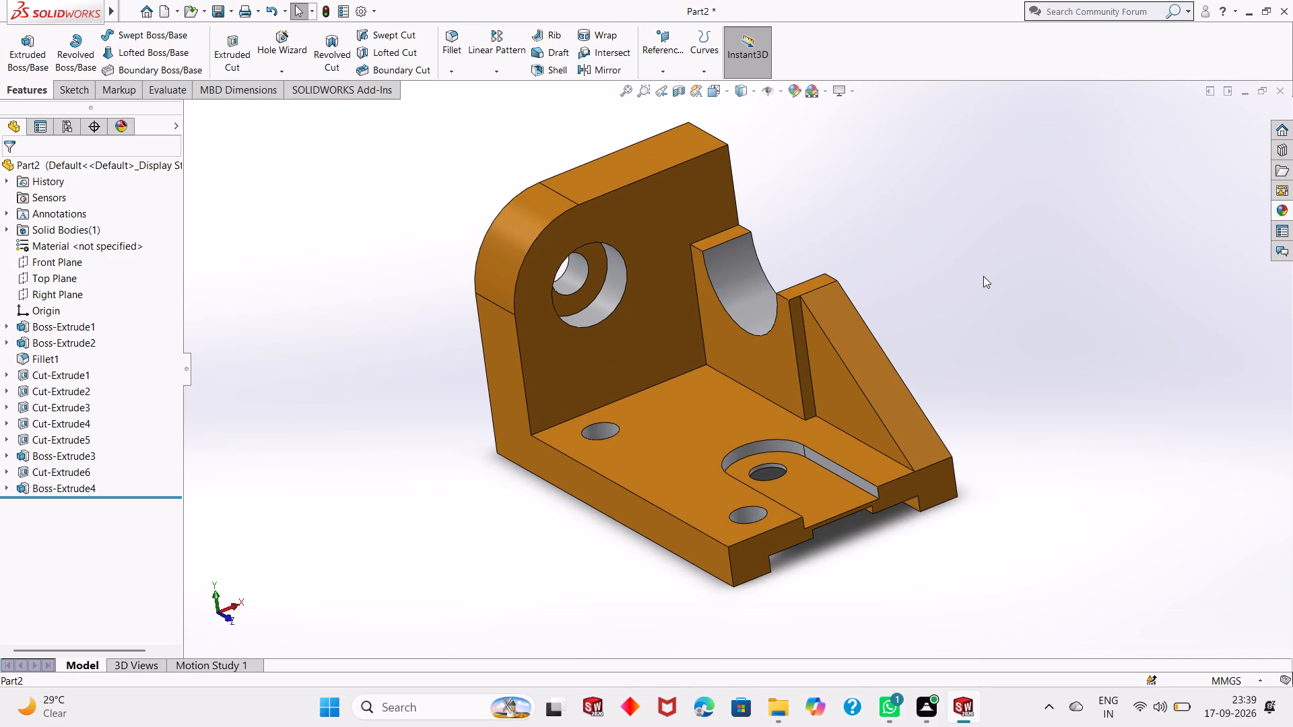
Start saving the part to Downloads, clear the proposed file name and look through the existing part files there.
key(ctrl+s)
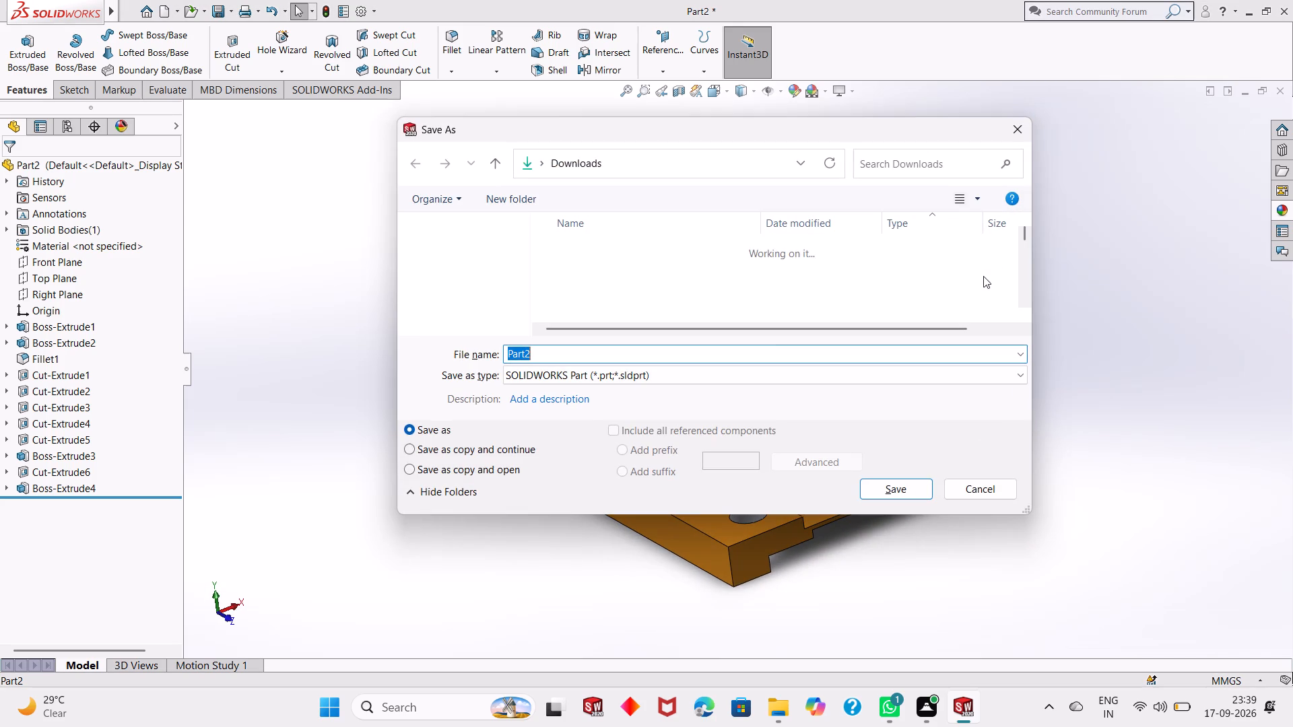
key(BackSpace)
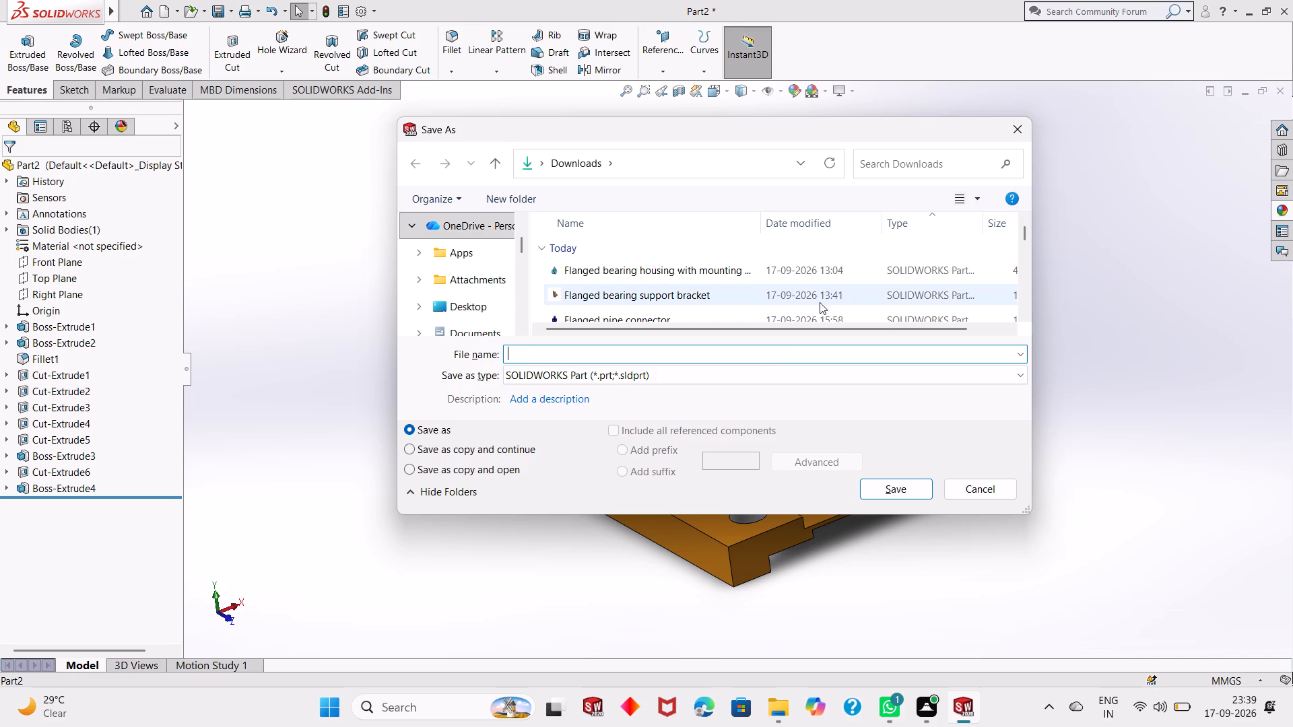
scroll(697, 272, down, 3)
scroll(697, 272, up, 1)
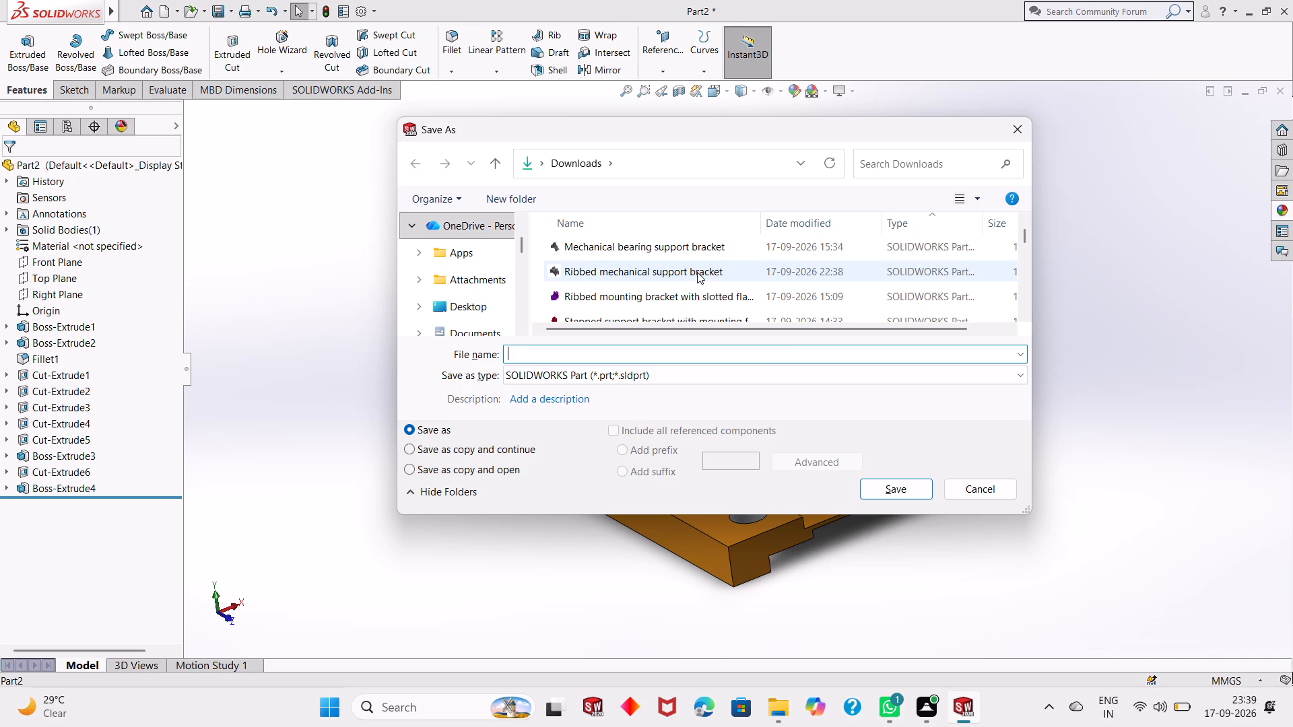
scroll(697, 272, up, 4)
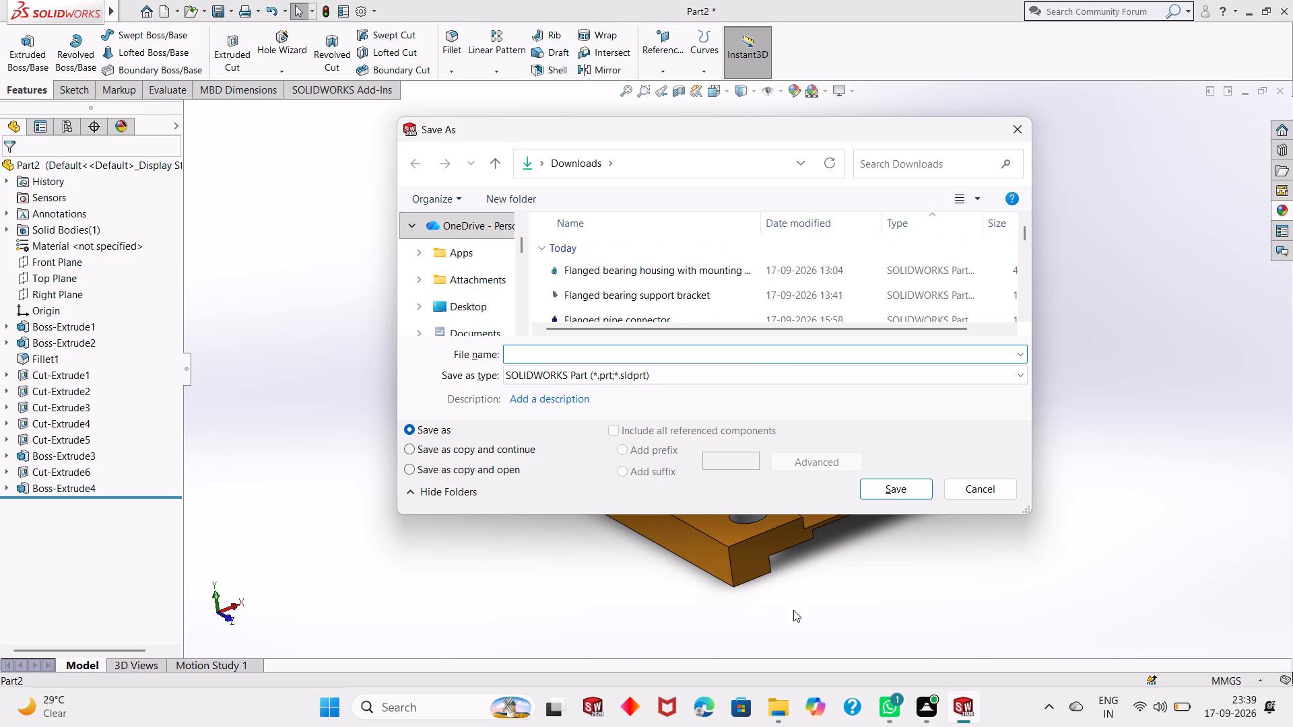
Switch to File Explorer and look through the recent files for naming reference, returning to the save dialog.
click(776, 704)
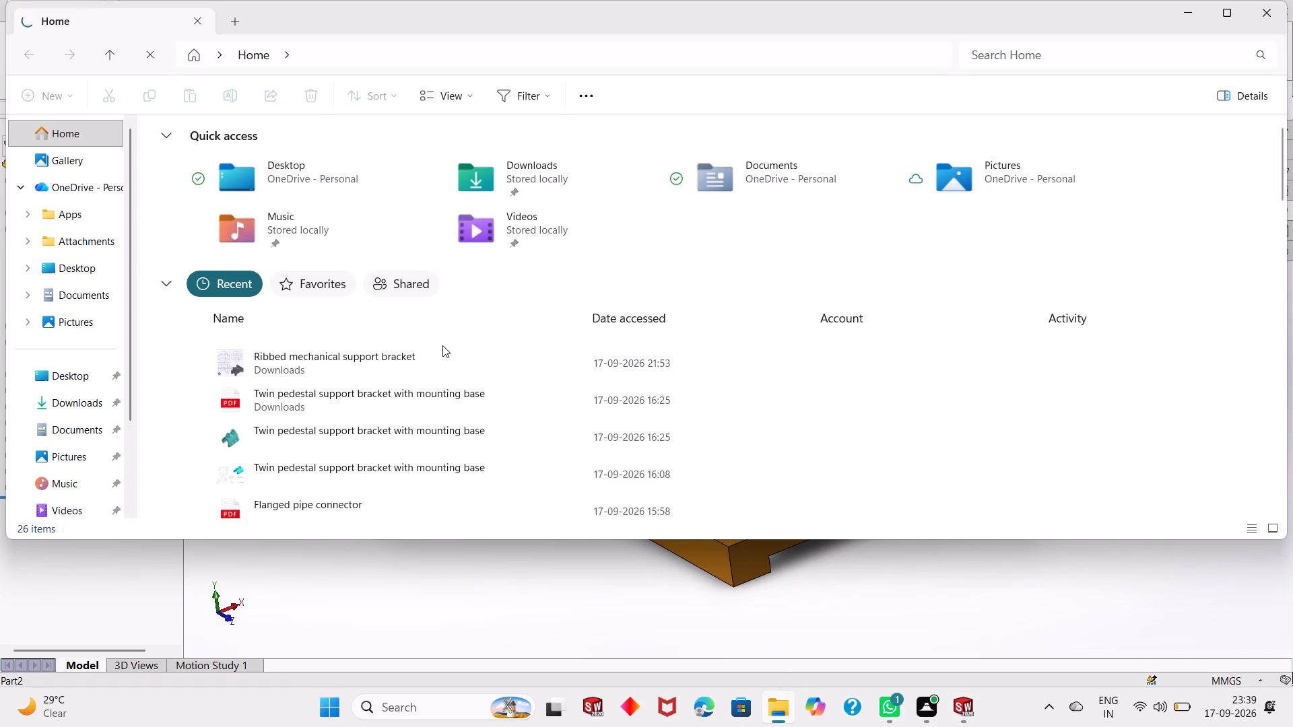
scroll(436, 390, down, 3)
scroll(436, 390, up, 18)
scroll(436, 390, down, 3)
scroll(436, 390, up, 5)
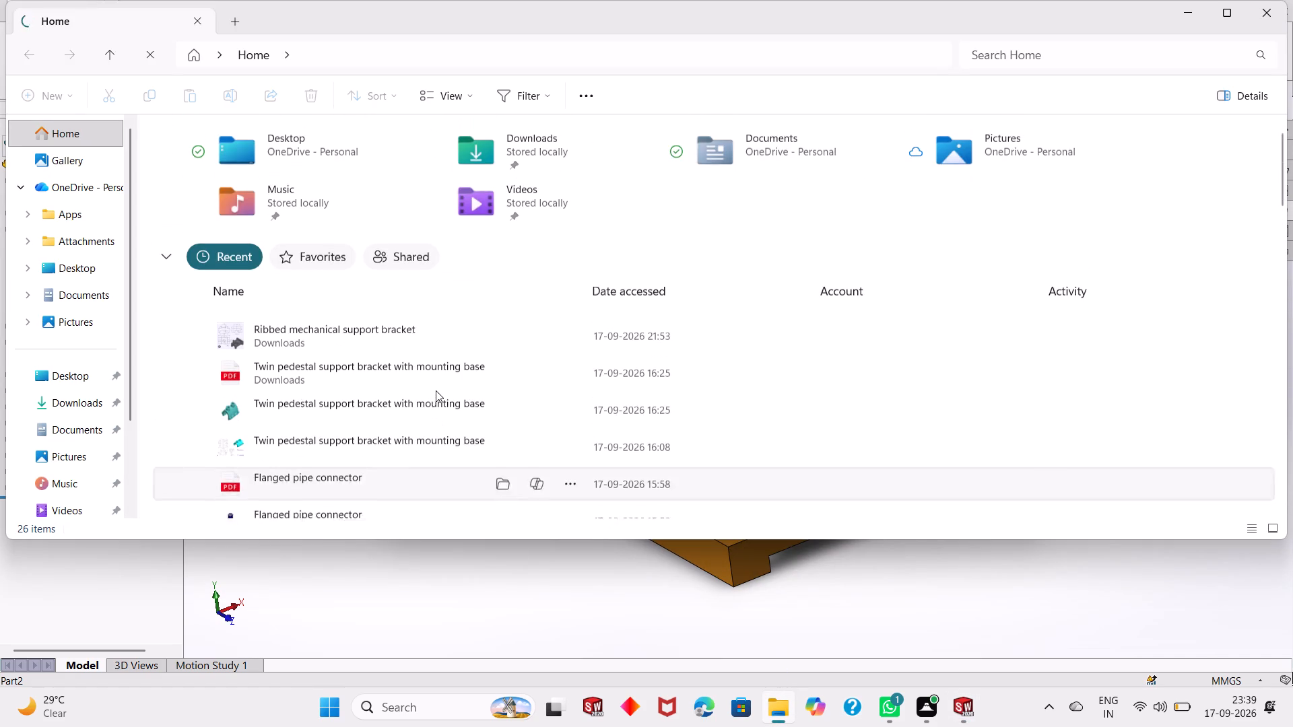
scroll(436, 391, up, 1)
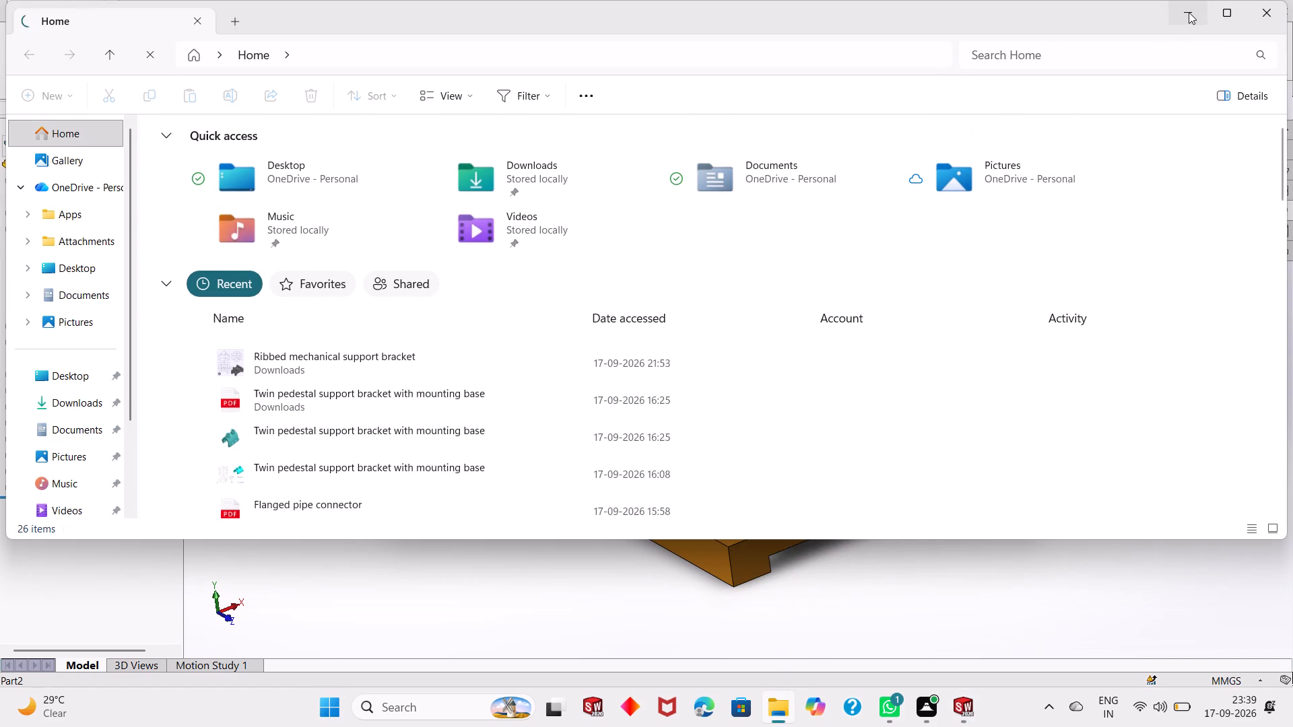
click(1189, 12)
Save the part in Downloads under the name "Ribbed mounting bracket with fork support".
click(713, 349)
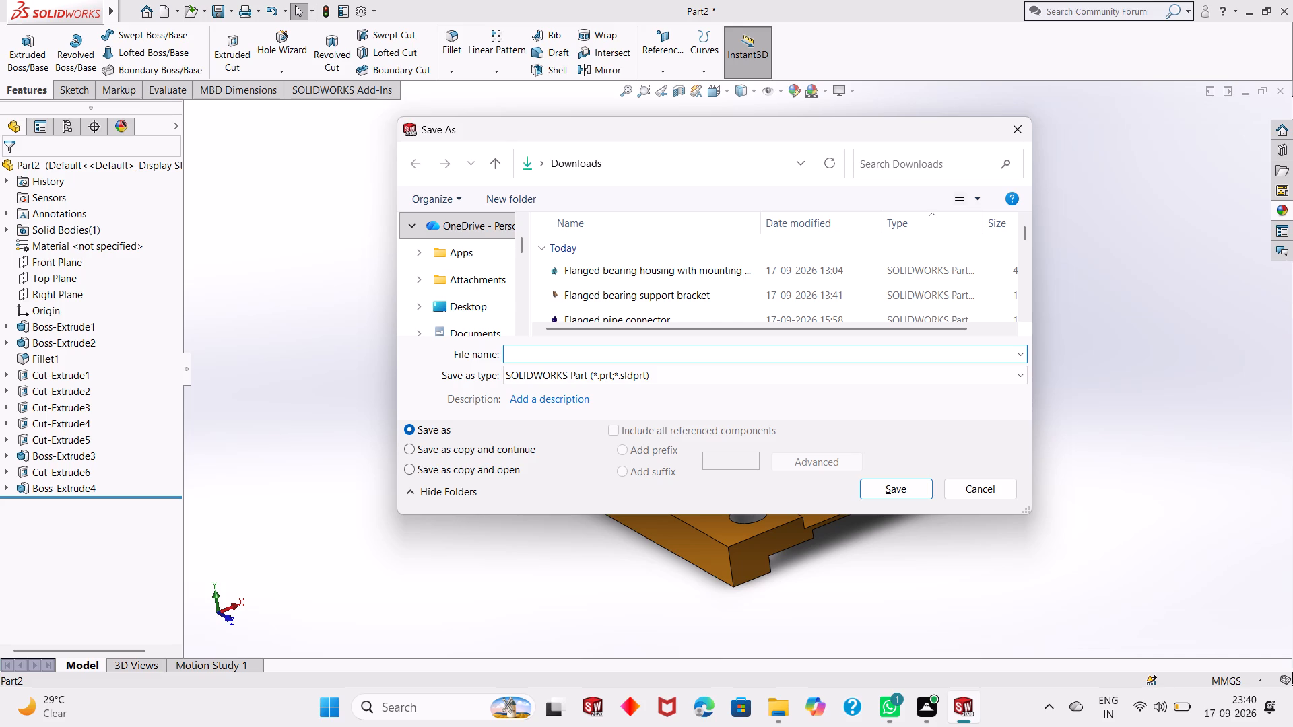
text(Ribbed)
key(space)
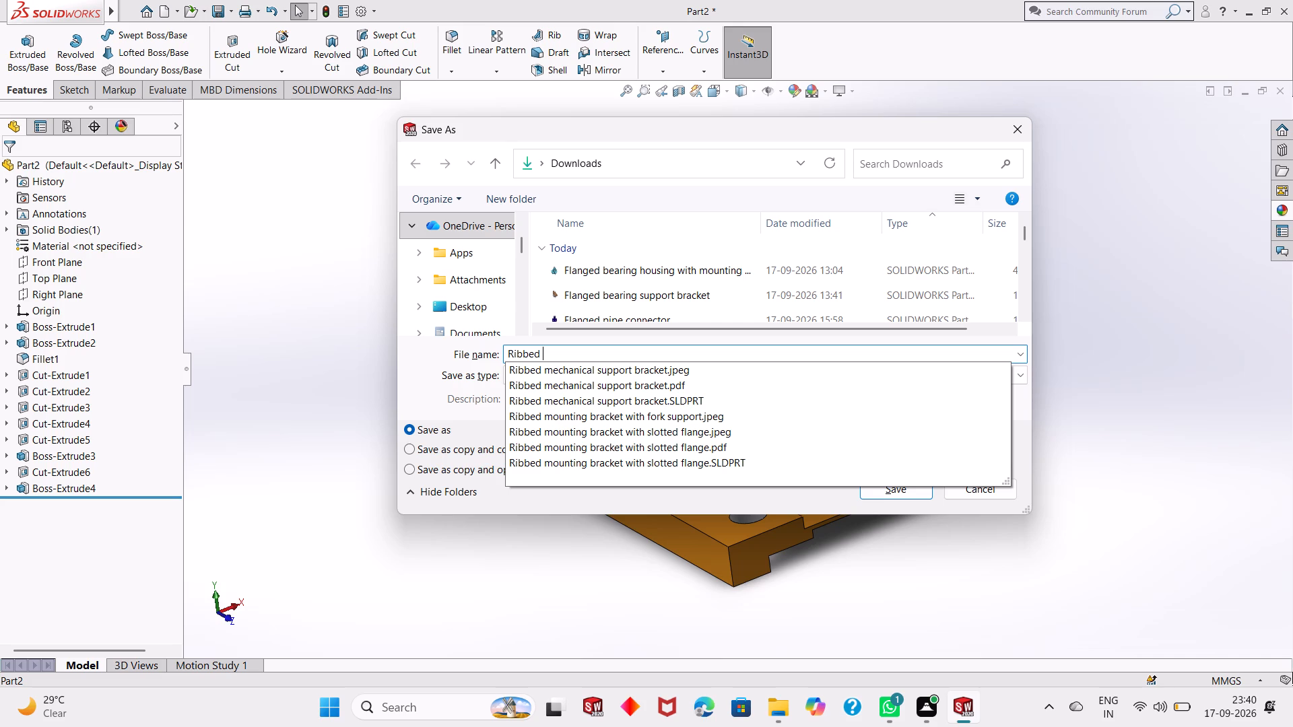
text(mount5ing)
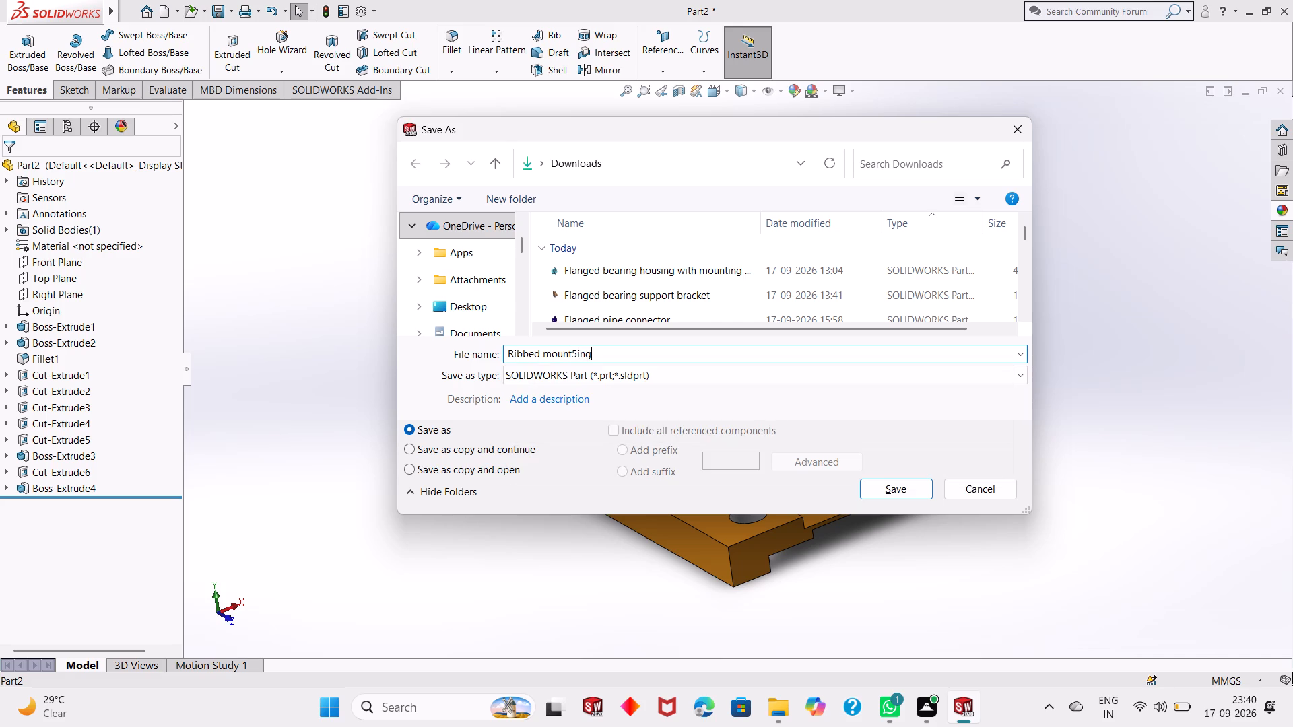
key(space)
key(BackSpace)
key(BackSpace)
key(BackSpace)
key(BackSpace)
key(BackSpace)
text(ing)
key(space)
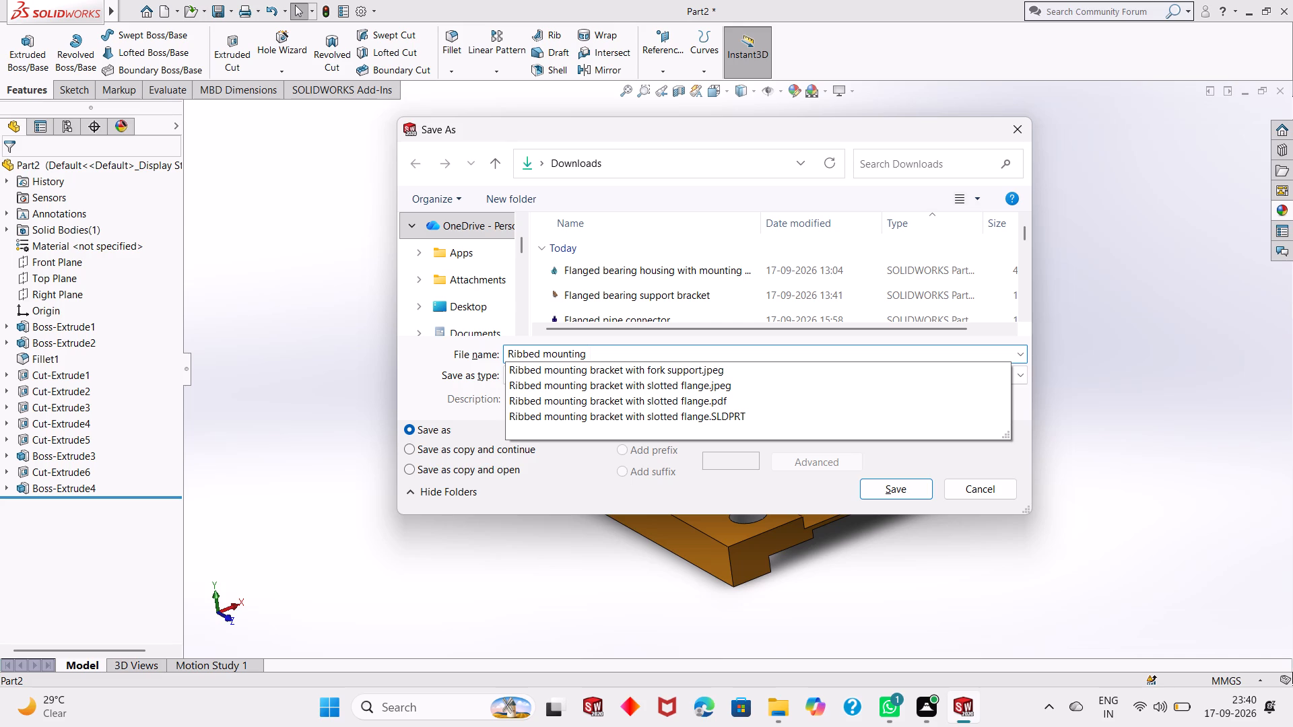
text(brac)
text(ket with)
key(space)
text(fork)
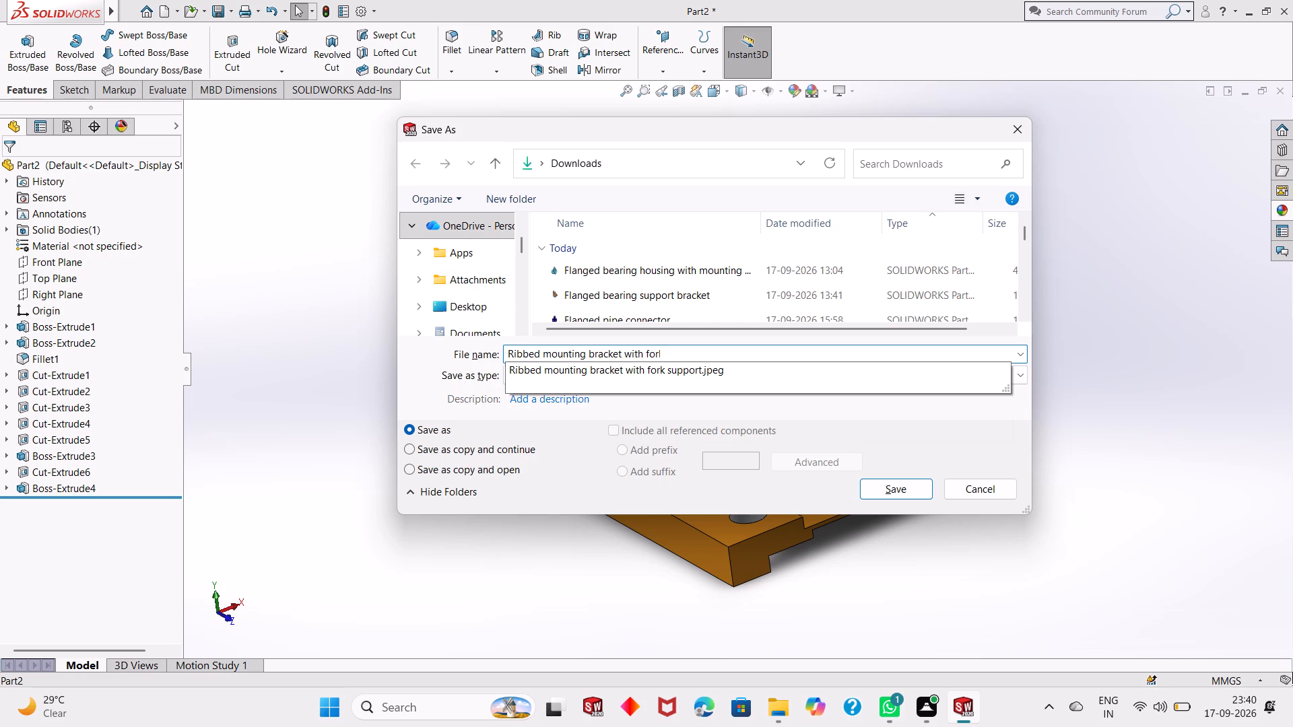
key(space)
text(su)
text(pp)
key(o)
text(rt)
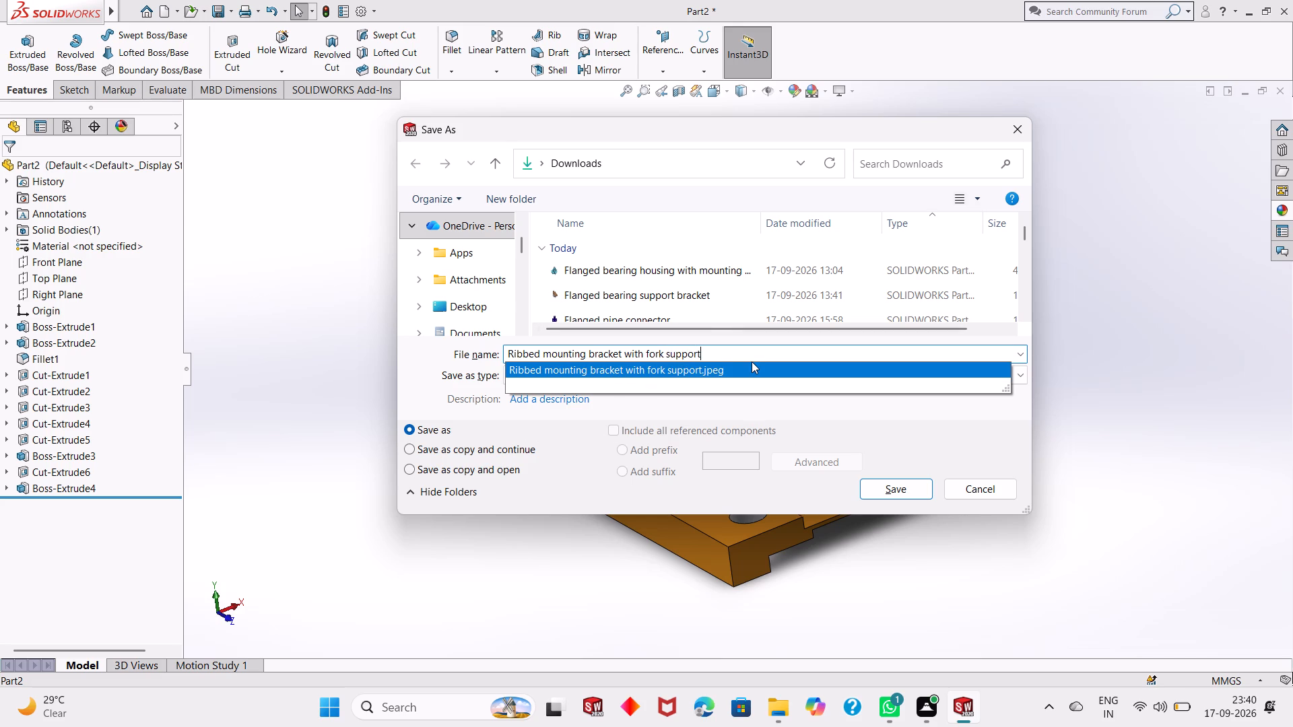
click(884, 494)
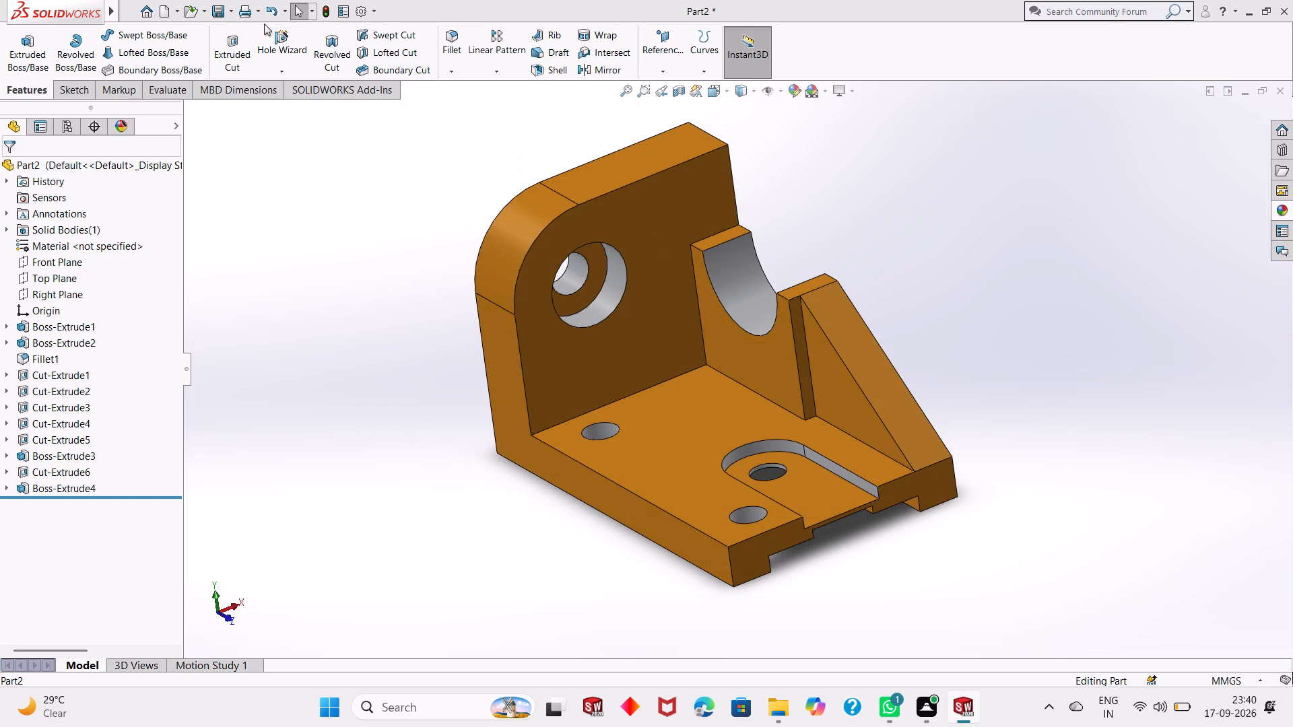
Save a copy of the part in Downloads as an Adobe PDF, keeping the name "Ribbed mounting bracket with fork support".
click(230, 7)
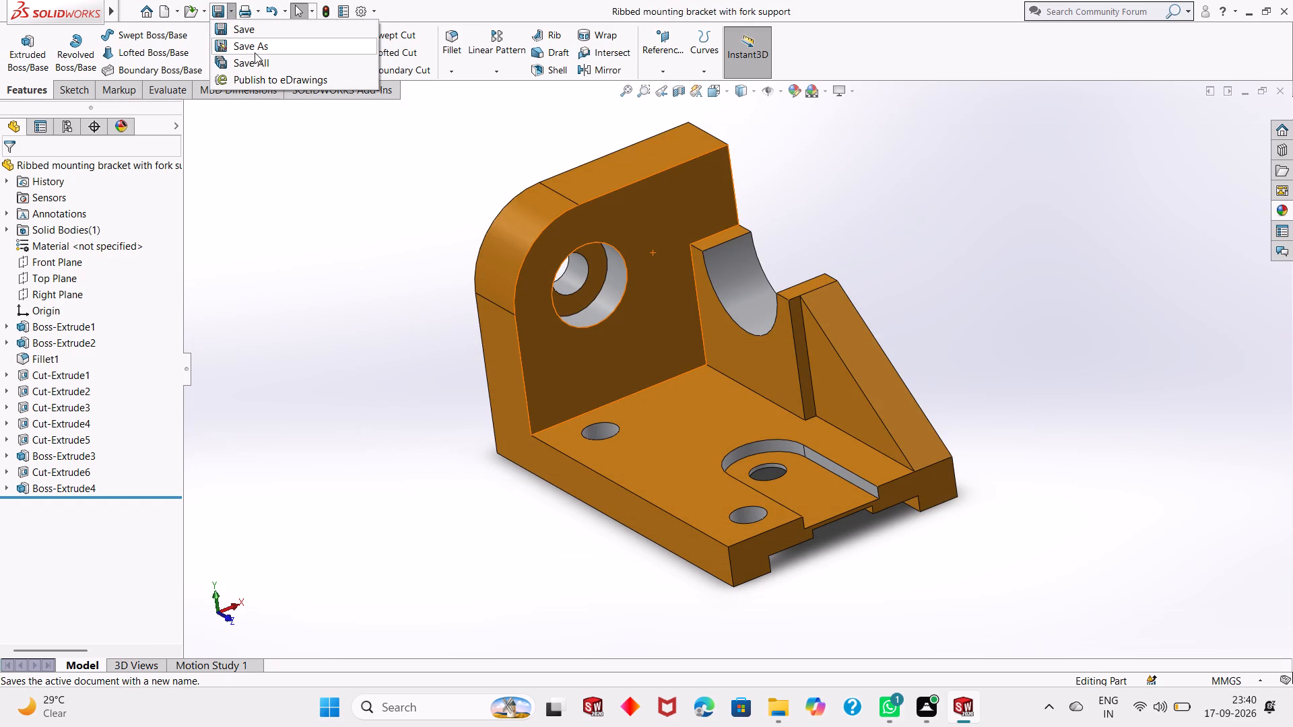
click(260, 48)
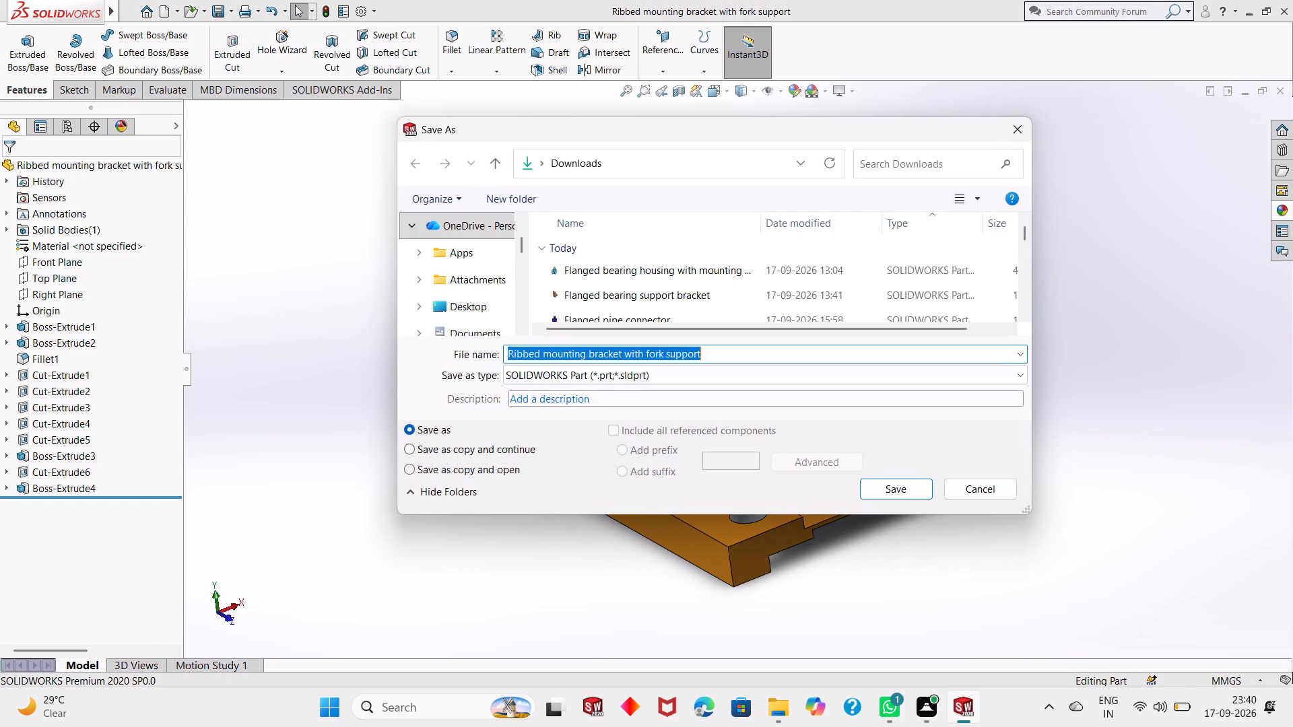
click(675, 375)
click(758, 102)
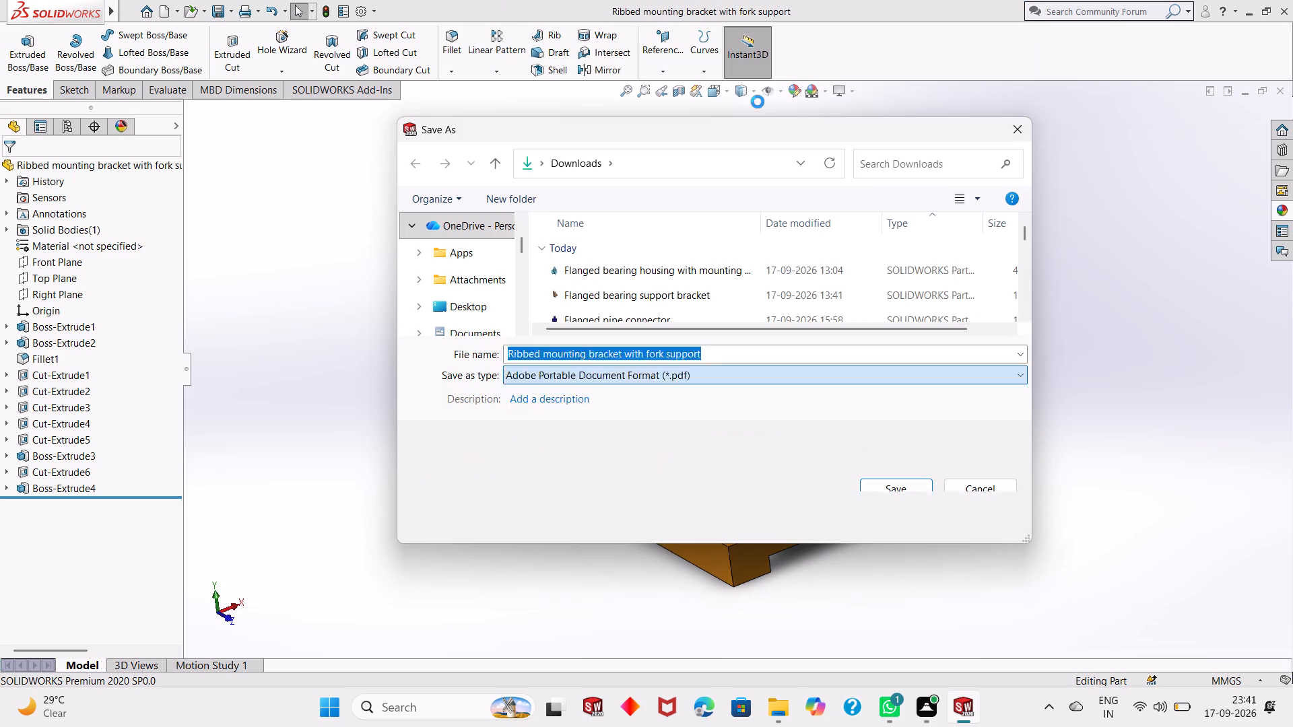
click(886, 513)
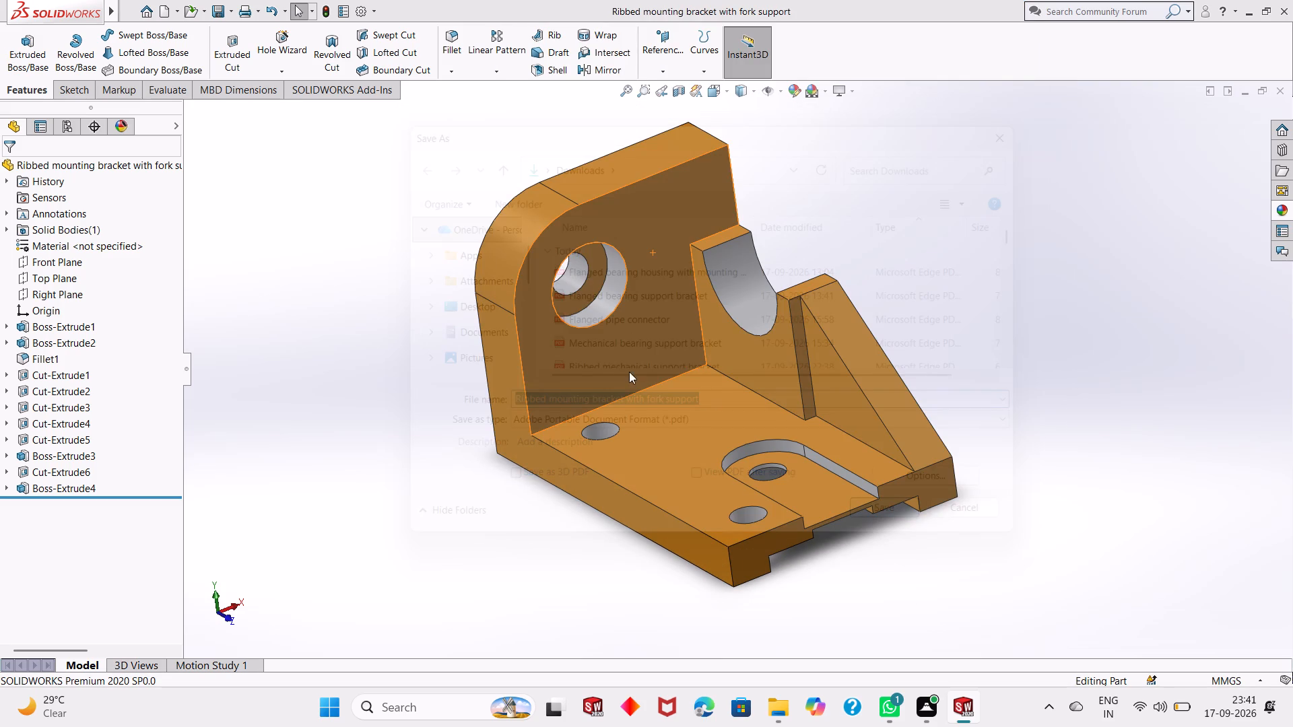